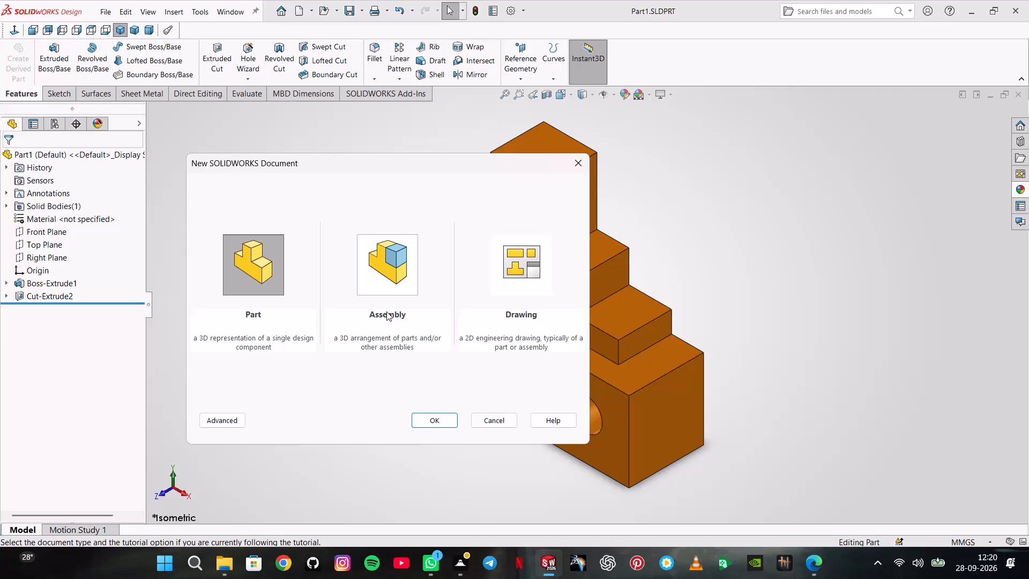
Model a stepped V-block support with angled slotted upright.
Create a new part document with its unit system set to MMGS (millimeter, gram, second).
left_click(434, 428)
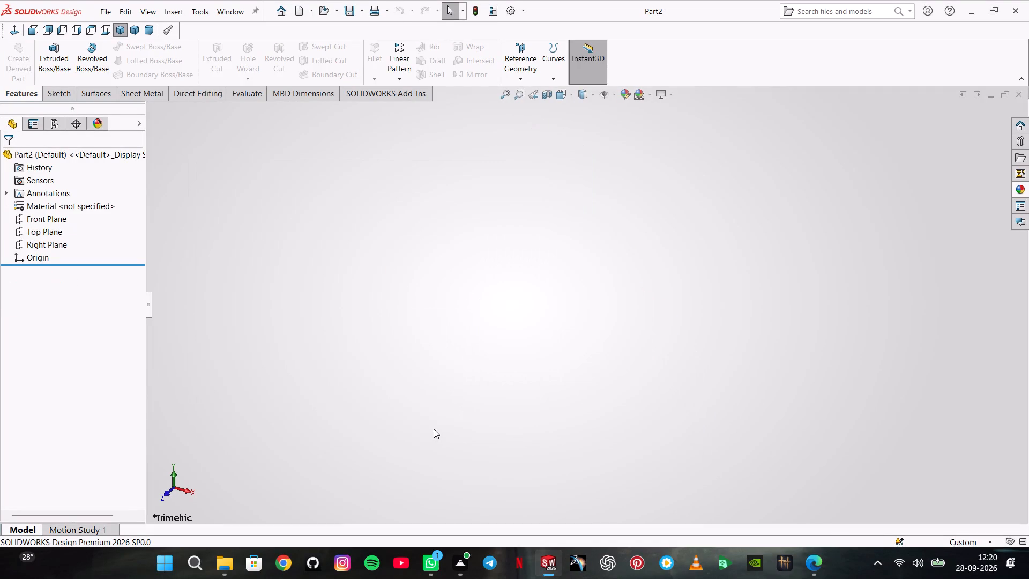
left_click(960, 540)
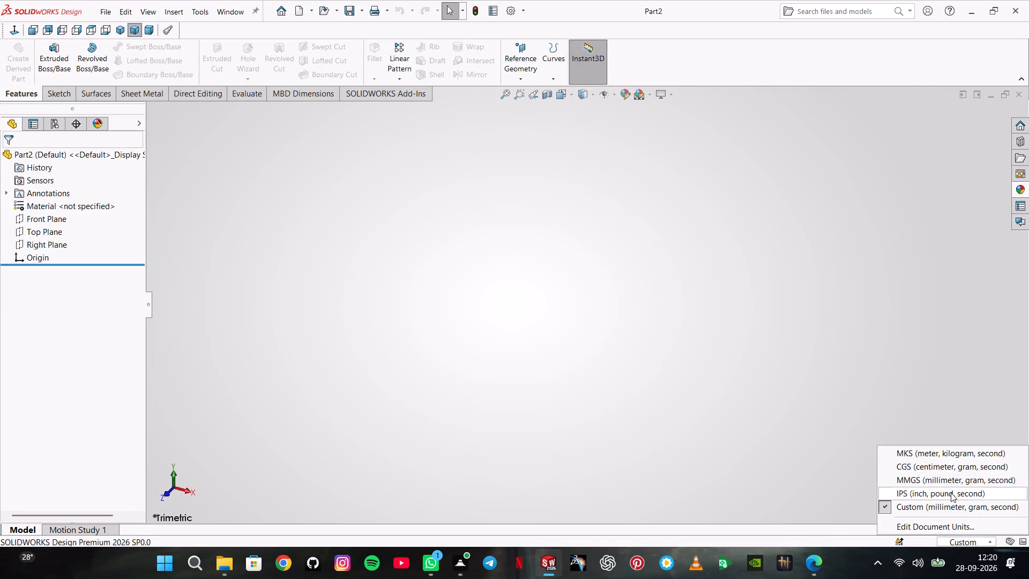
left_click(953, 481)
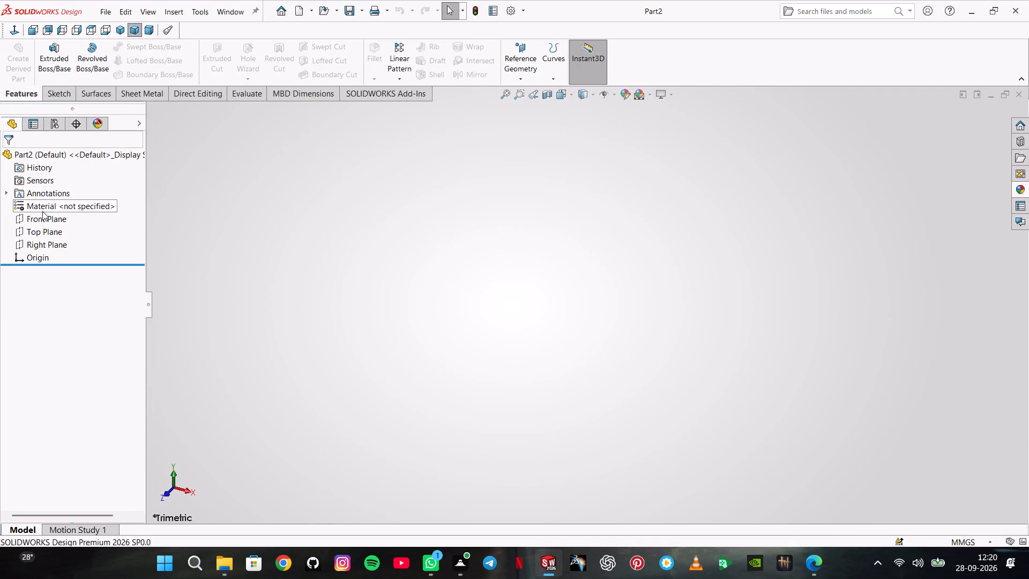
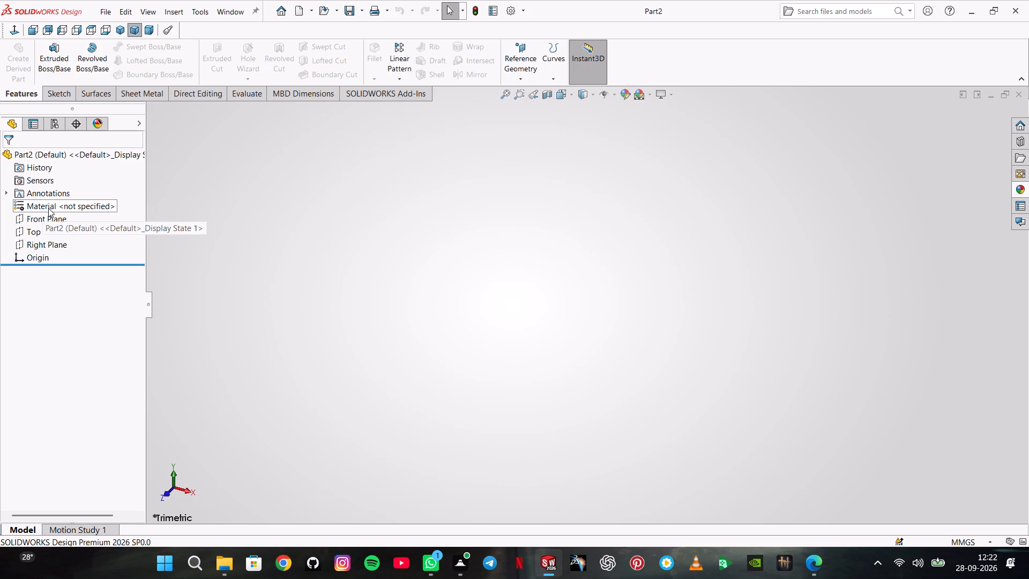
Sketch a center rectangle on the Top Plane, centred on the origin, about 88 mm wide and 91 mm high.
scroll(49, 207, "up", 1)
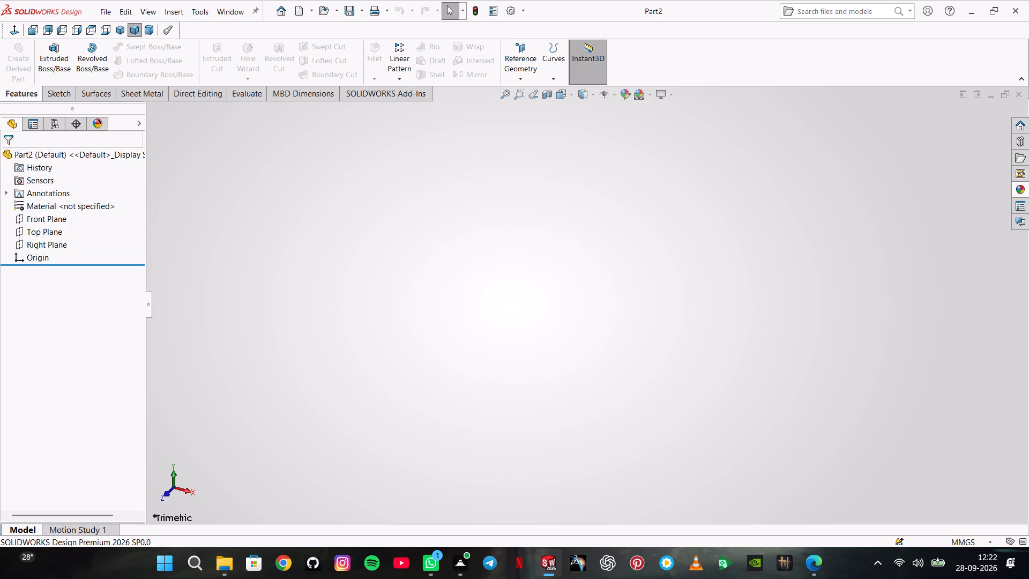
left_click(50, 229)
left_click(57, 217)
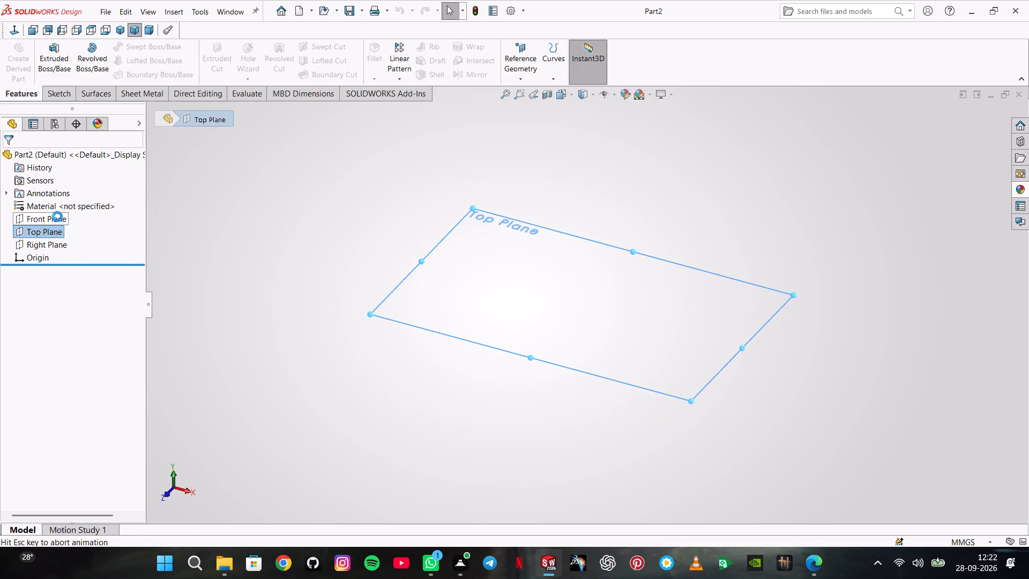
left_click(88, 58)
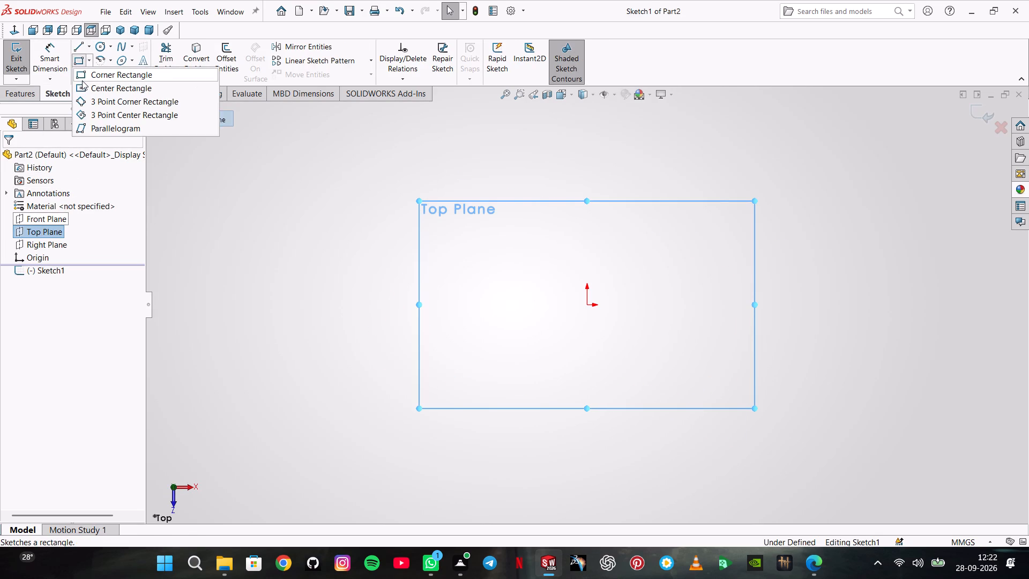
left_click(85, 85)
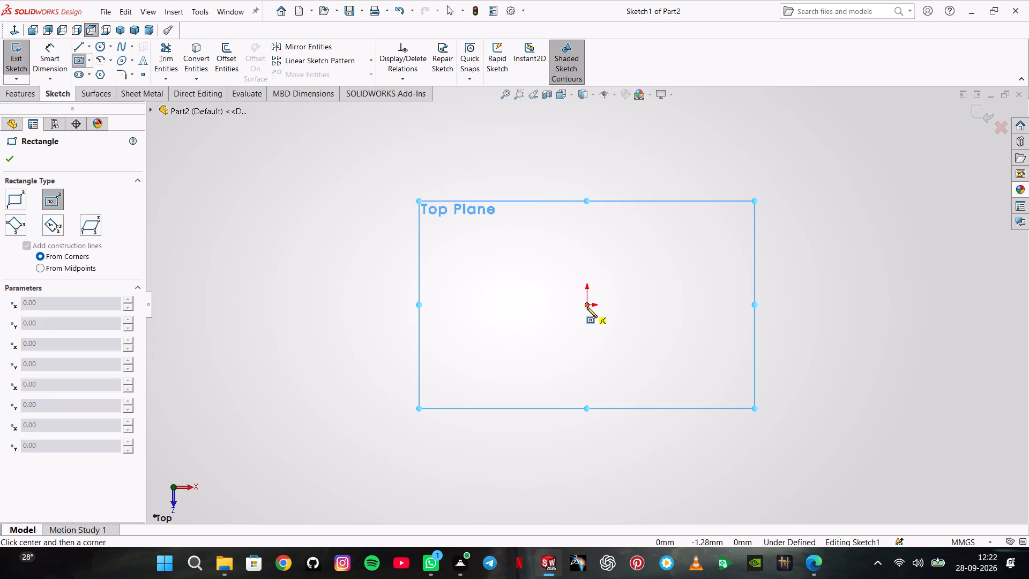
left_click(587, 306)
left_click(669, 391)
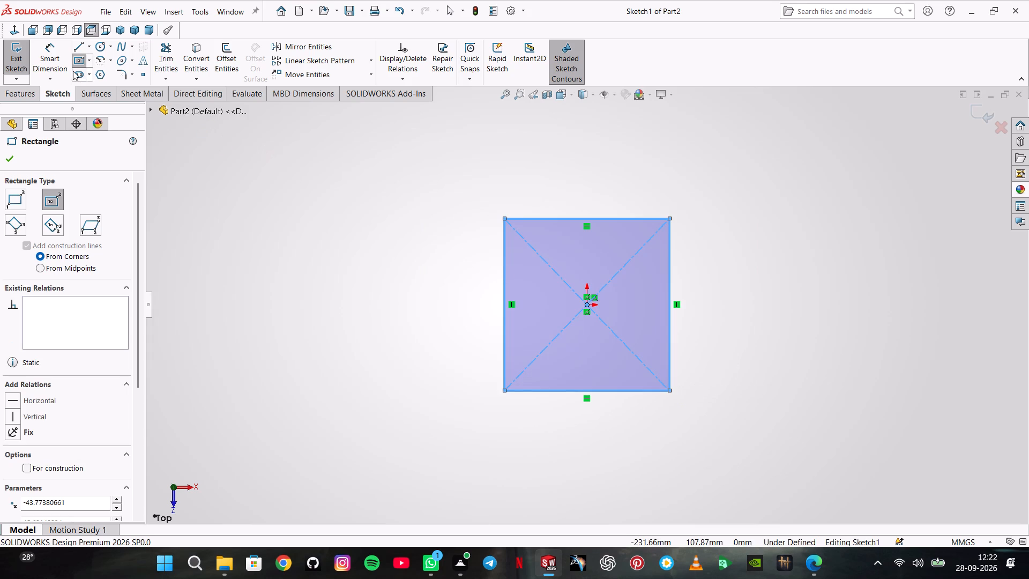
Dimension the rectangle 28 mm on its vertical side and 78 mm on its horizontal side, and exit the sketch.
left_click(46, 58)
left_click(502, 261)
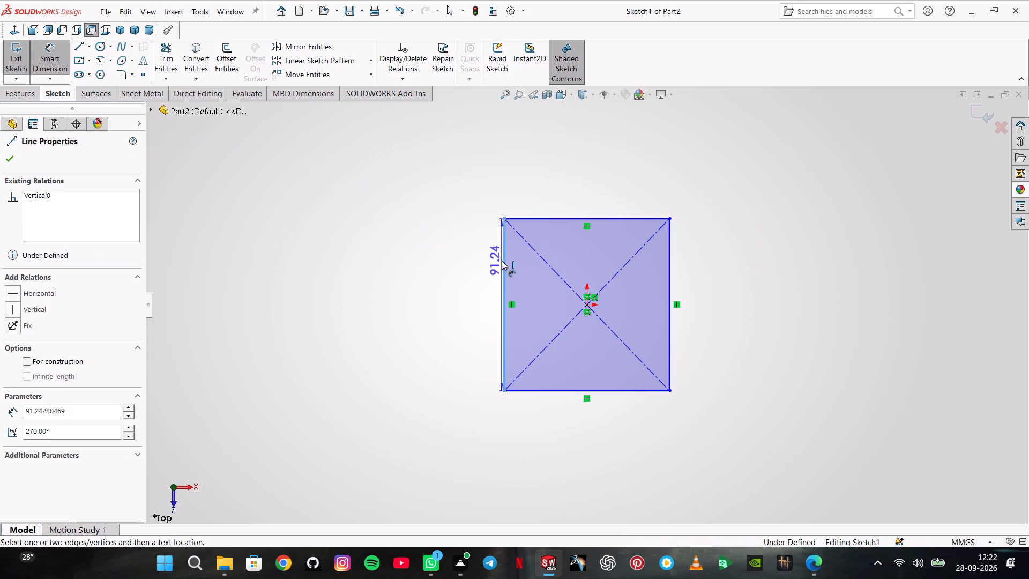
left_click(401, 279)
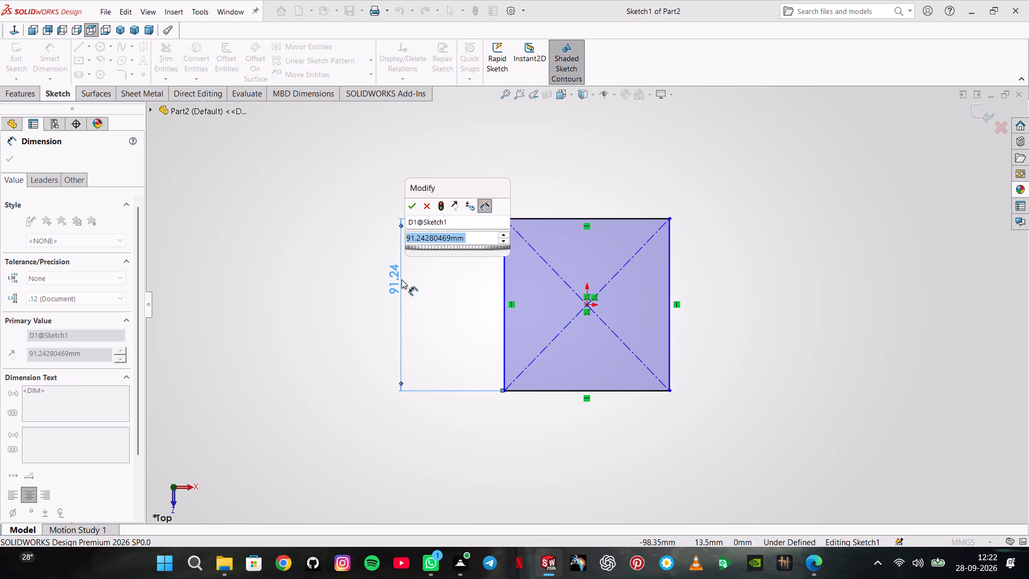
type("28")
key("Return")
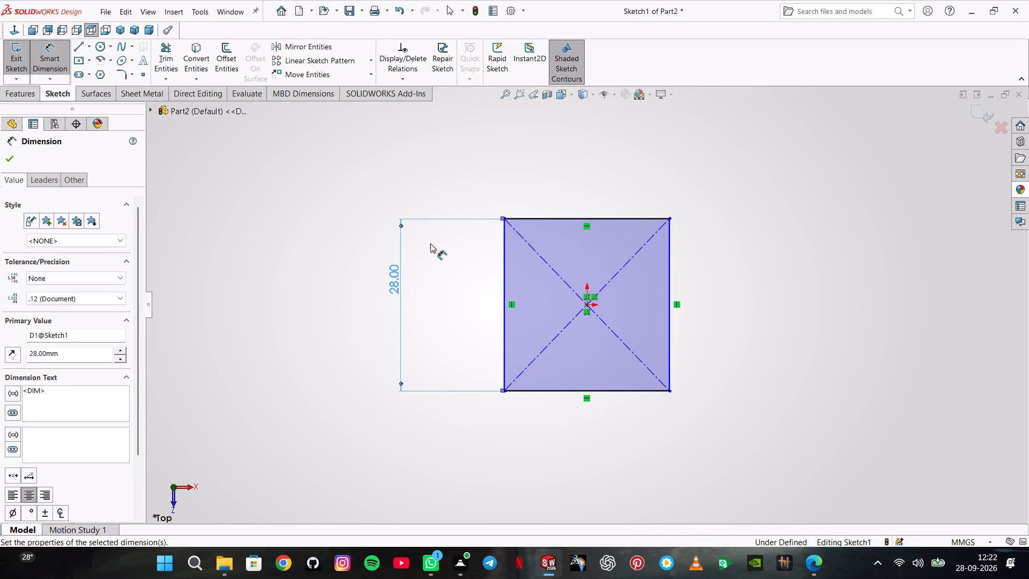
left_click(561, 217)
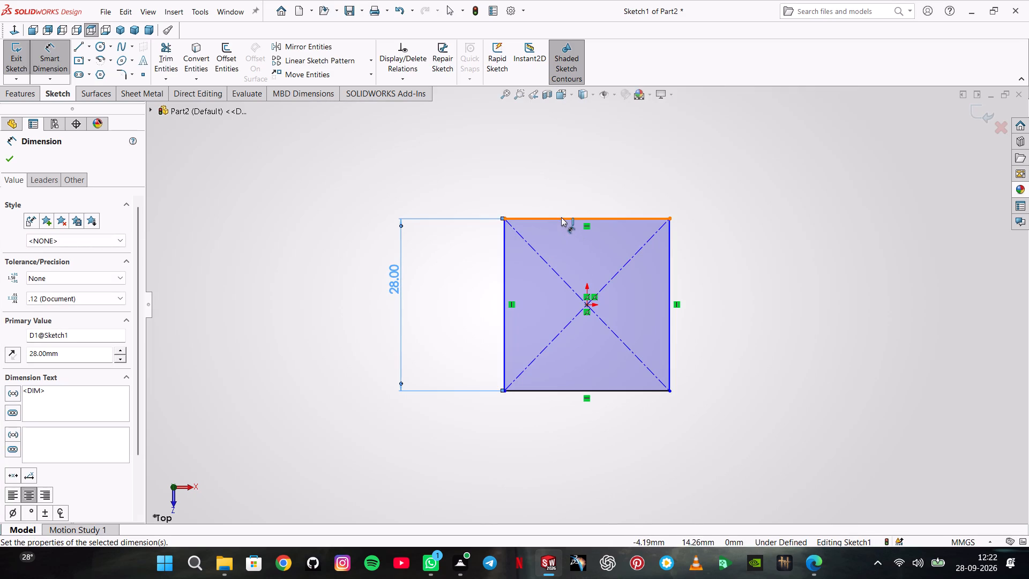
left_click(565, 165)
type("78")
key("Return")
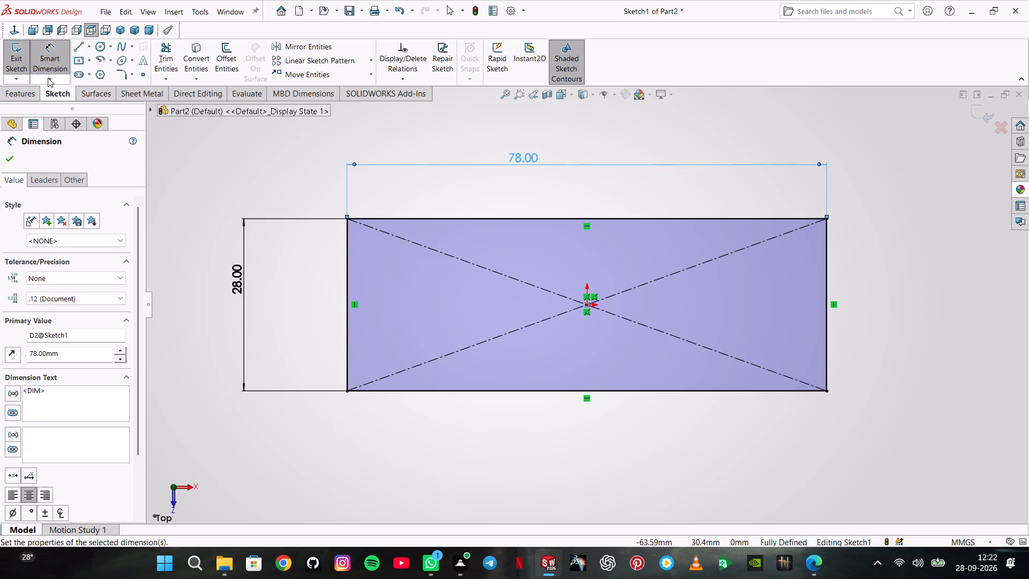
left_click(27, 90)
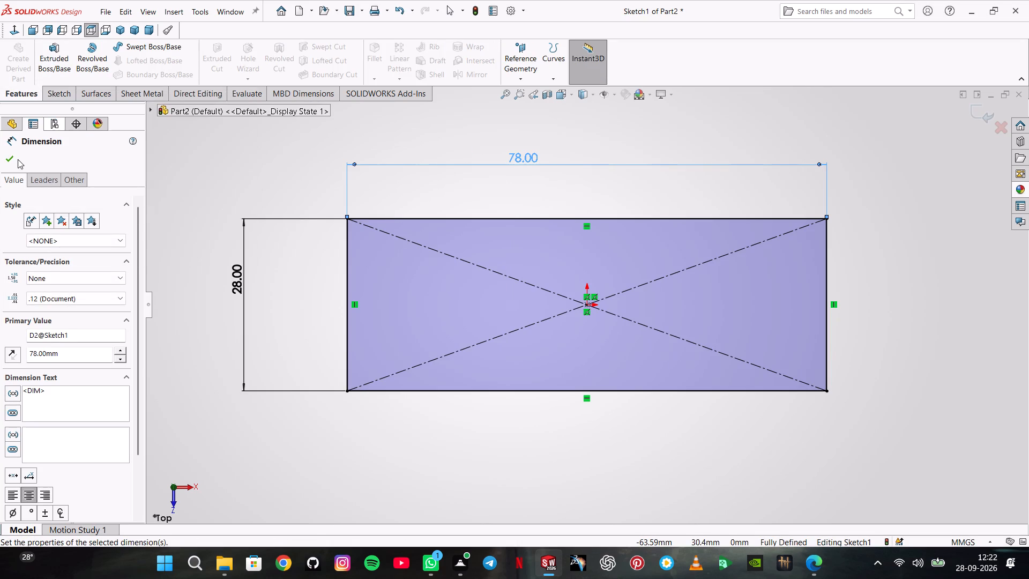
left_click(16, 159)
left_click(974, 109)
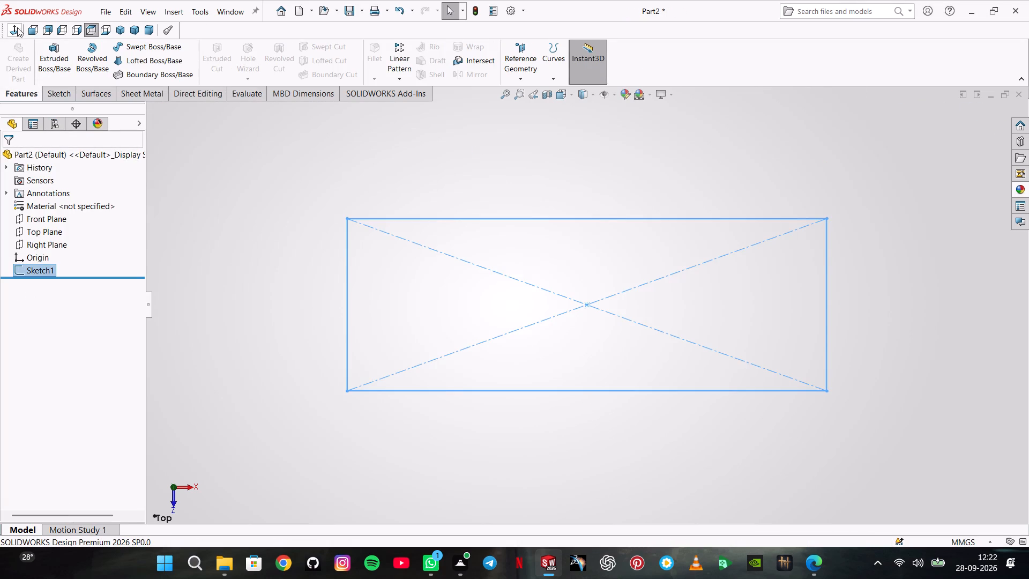
Extrude the rectangle sketch as a boss to a blind depth of 8 mm.
left_click(47, 51)
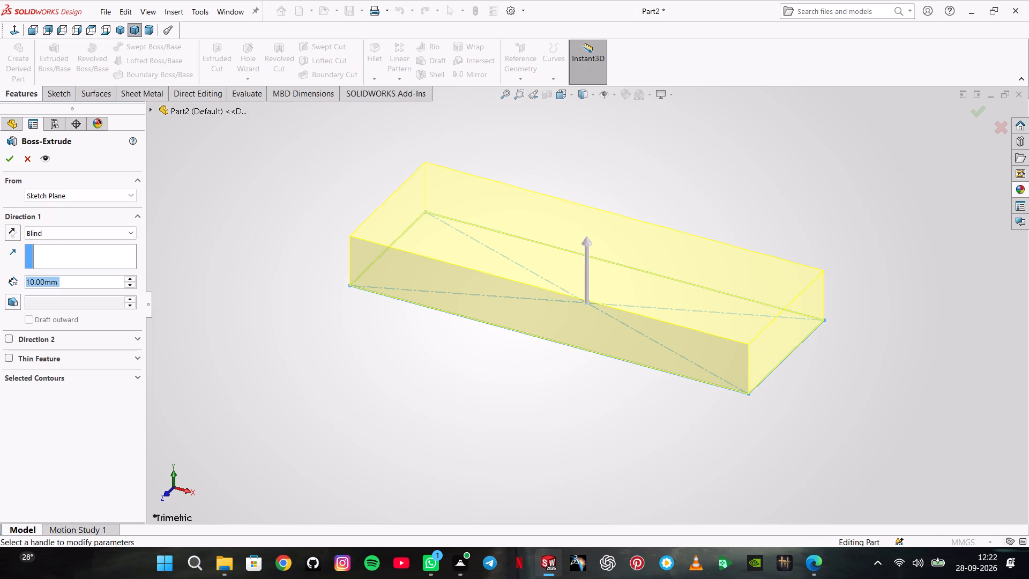
key("8")
key("Return")
key("Return")
scroll(66, 251, "up", 1)
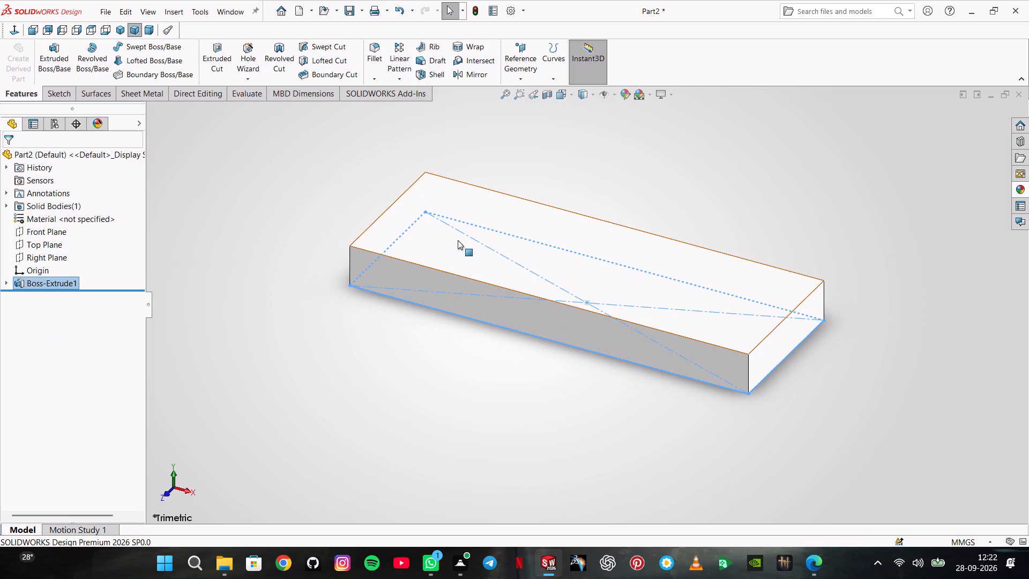
left_click(292, 203)
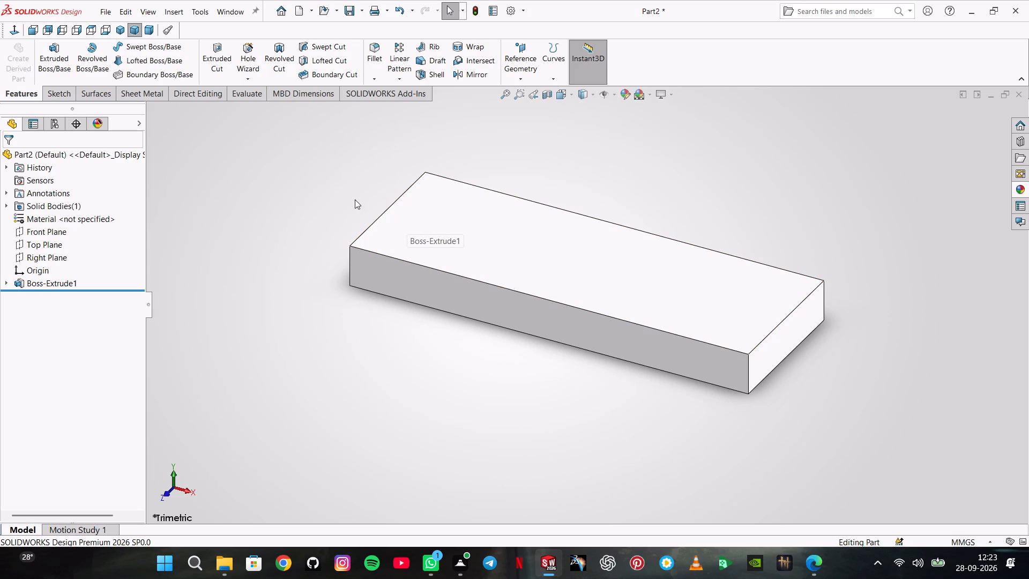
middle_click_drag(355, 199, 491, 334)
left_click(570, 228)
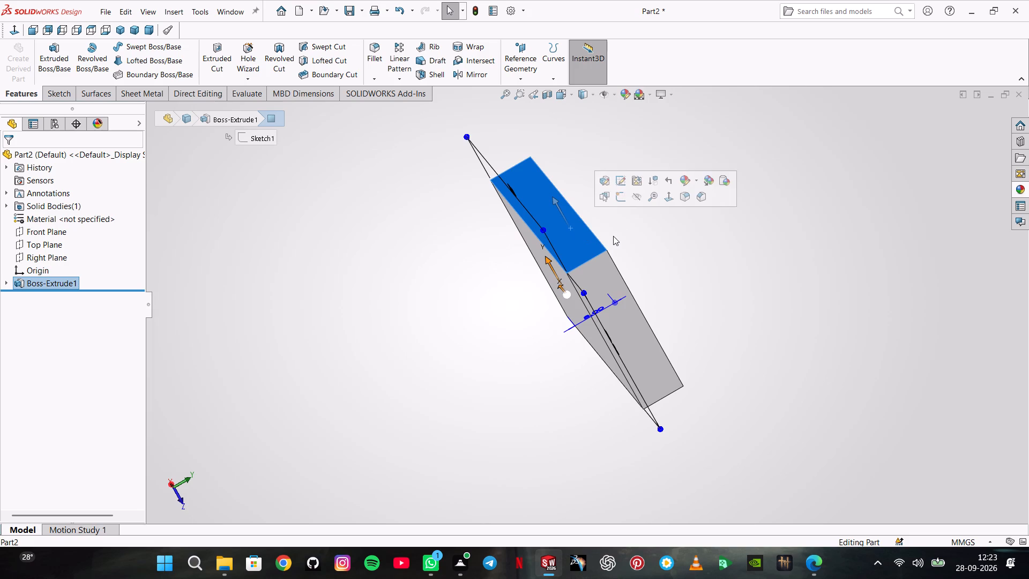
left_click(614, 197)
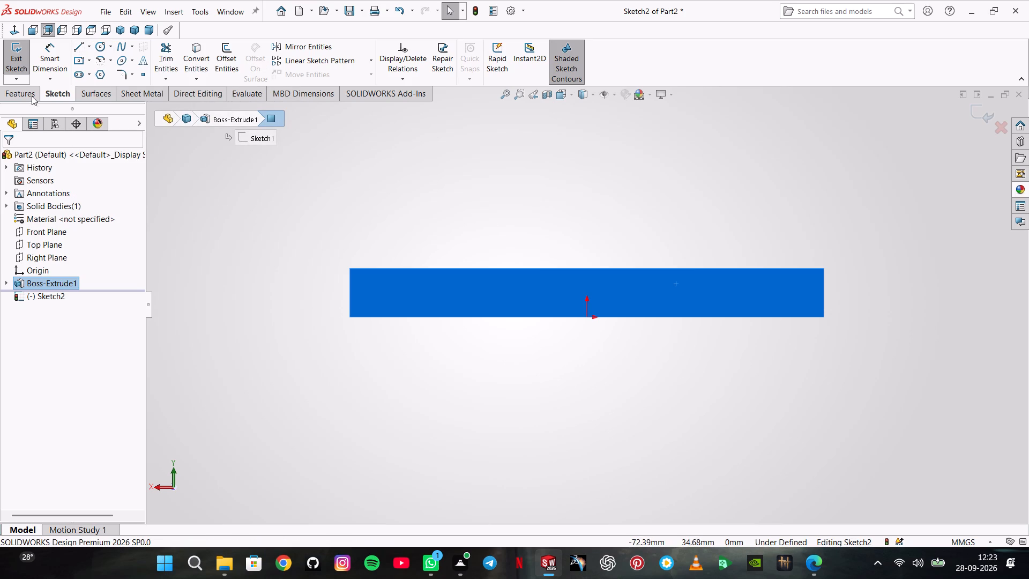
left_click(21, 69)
Start a sketch on the block's long front face and draw a slanted line rising to the right from its top edge, near the middle.
middle_click_drag(613, 229, 401, 262)
scroll(401, 262, "up", 1)
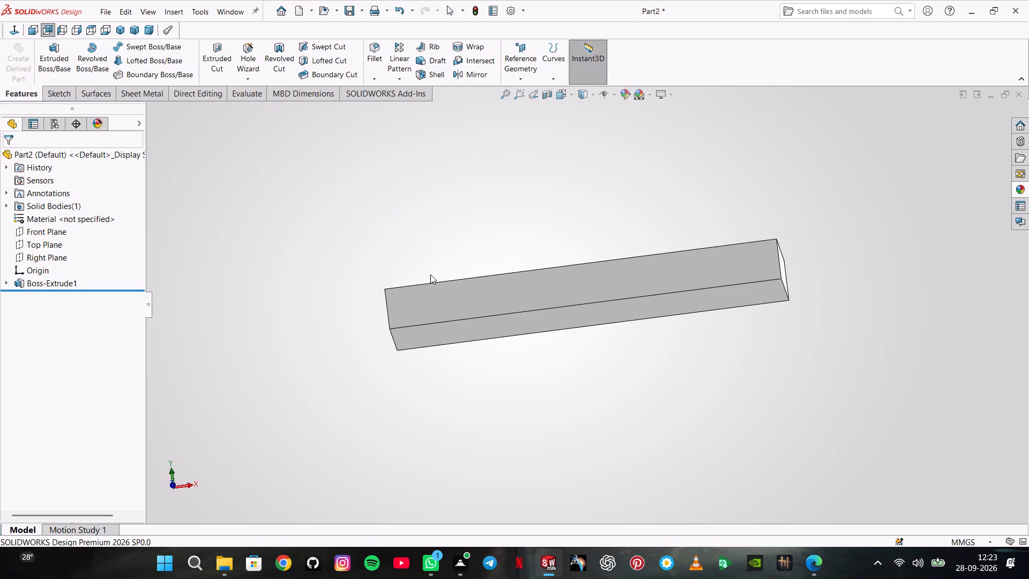
middle_click_drag(433, 276, 442, 305)
scroll(456, 302, "up", 1)
left_click(474, 305)
left_click(525, 271)
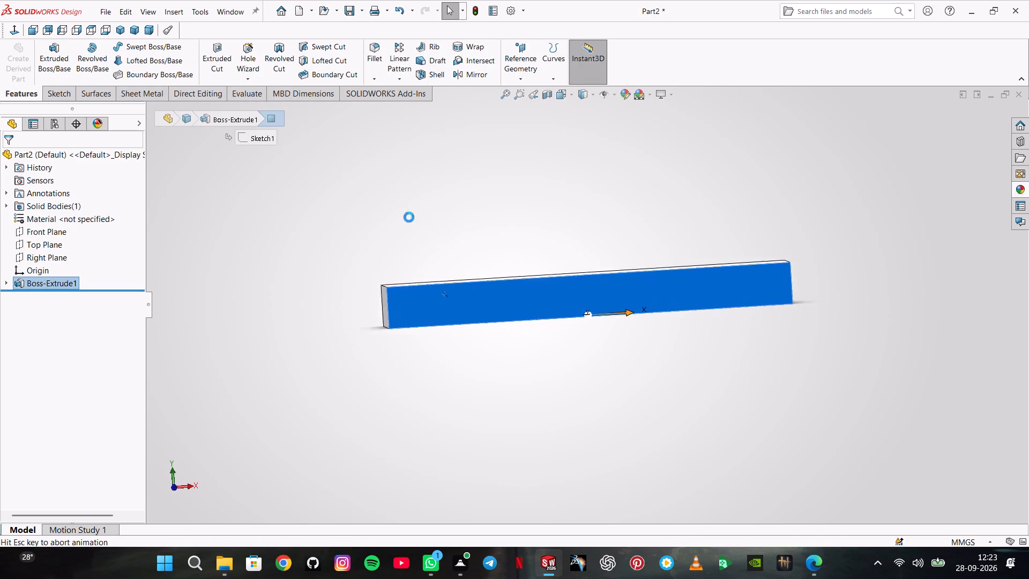
left_click(80, 48)
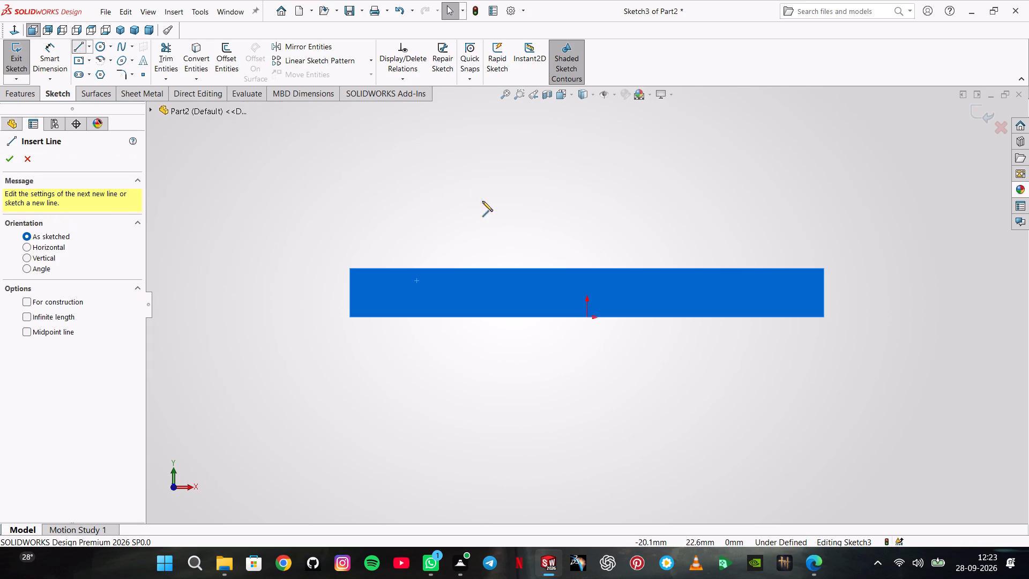
left_click(570, 270)
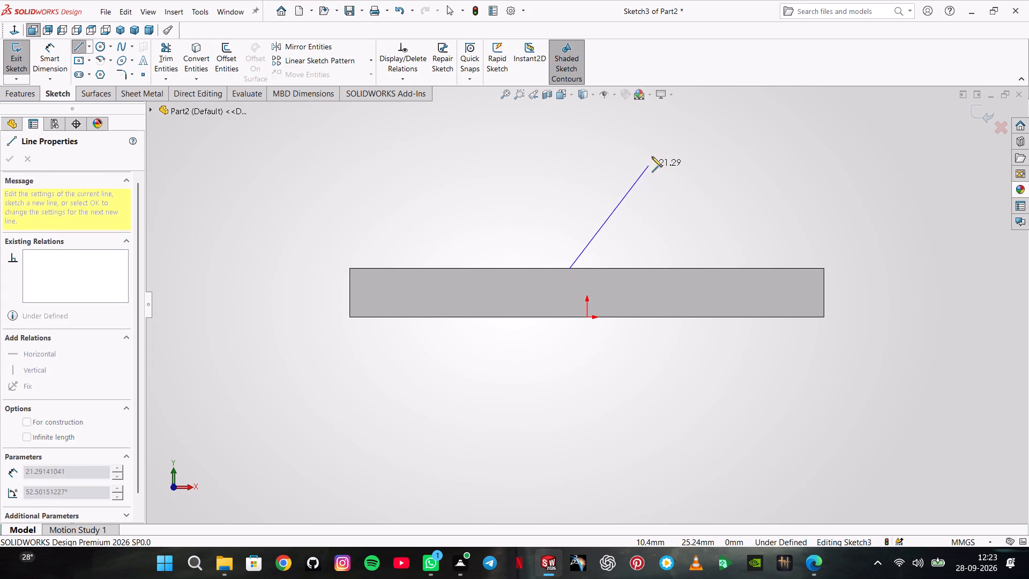
left_click(662, 145)
double_click(630, 145)
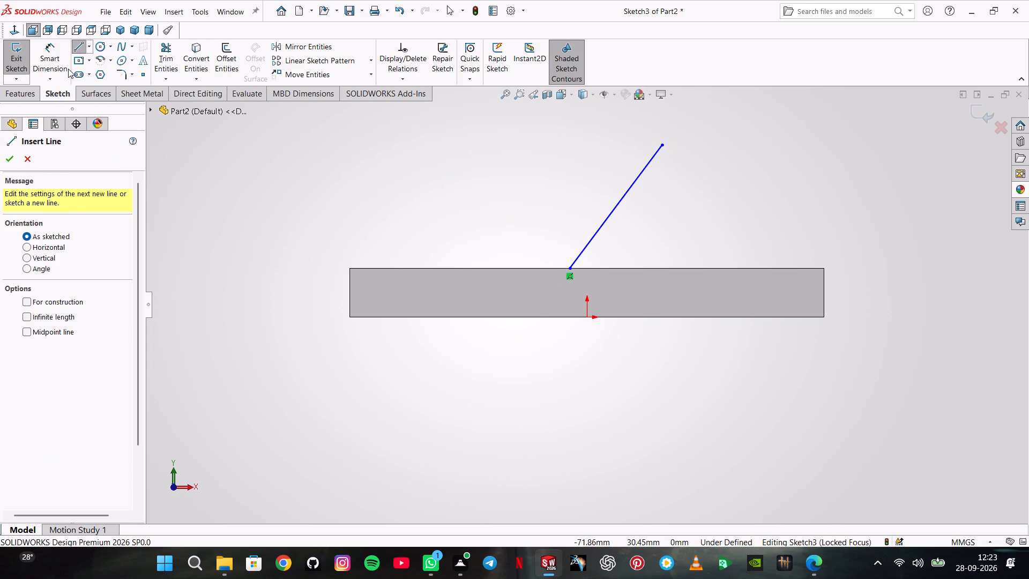
Dimension the angle between the slanted line and the block's top edge as 60 degrees.
left_click(61, 66)
left_click(581, 253)
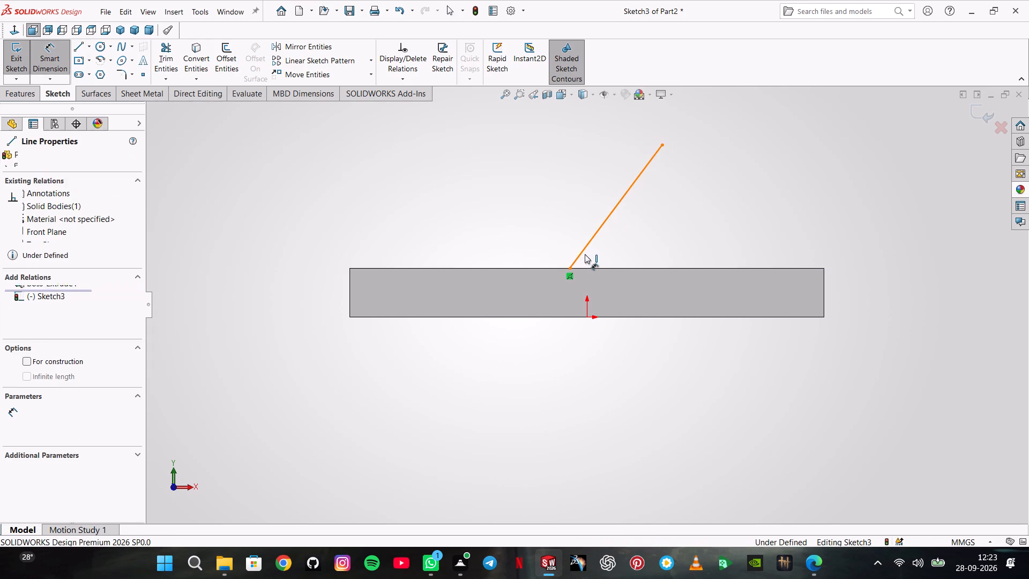
left_click(597, 268)
left_click(611, 249)
type("60")
key("Return")
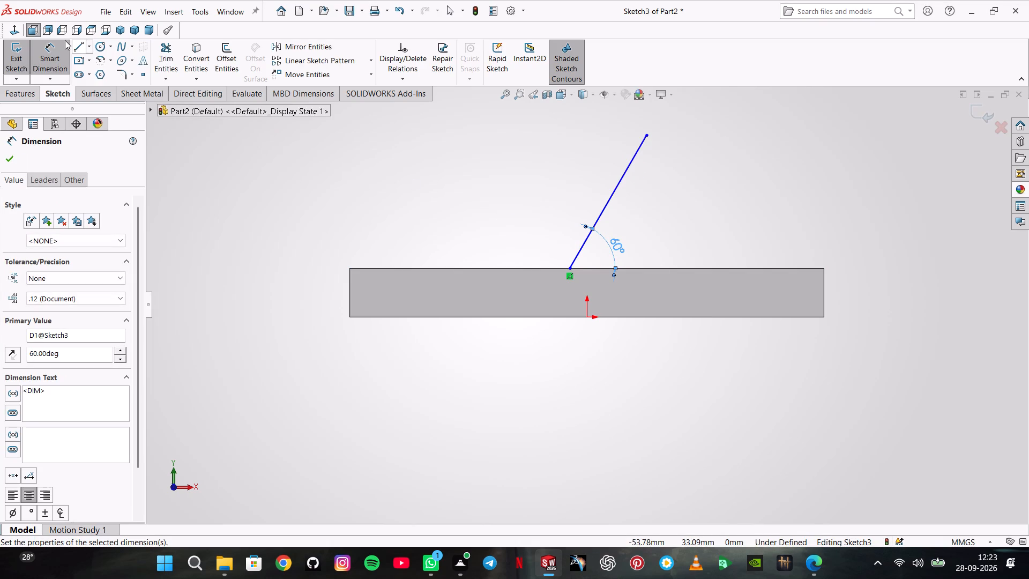
Continue the outline with a perpendicular edge about 7.5 mm, a slot about 13 mm deep, a long down-slope and a short line to the block's top-right corner.
left_click(80, 46)
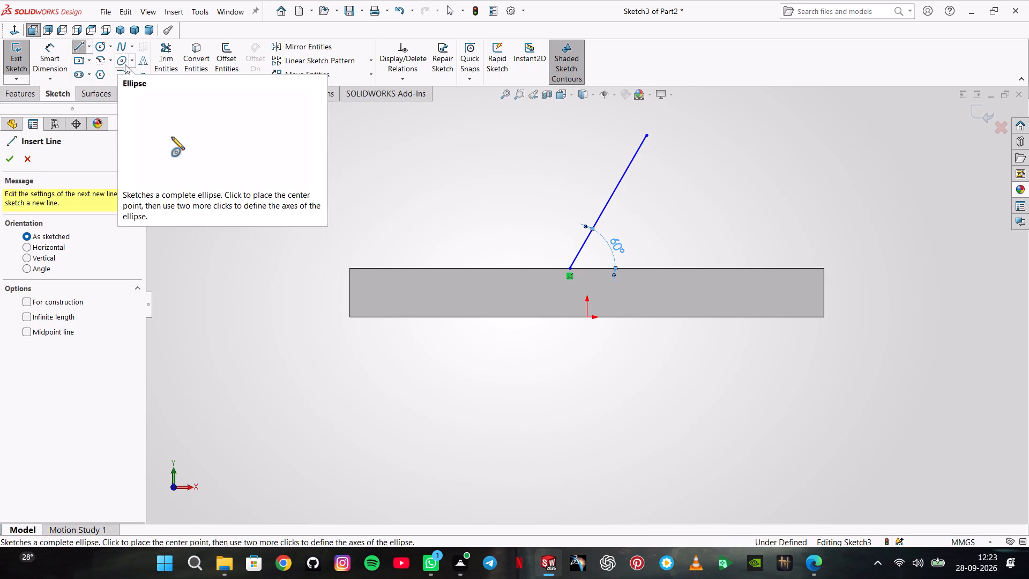
left_click(26, 166)
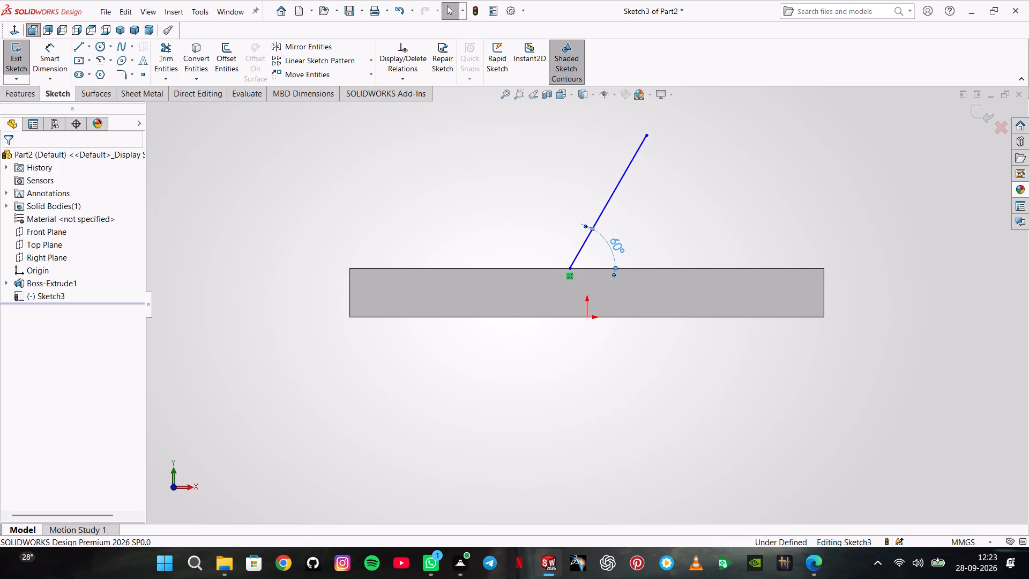
left_click(77, 48)
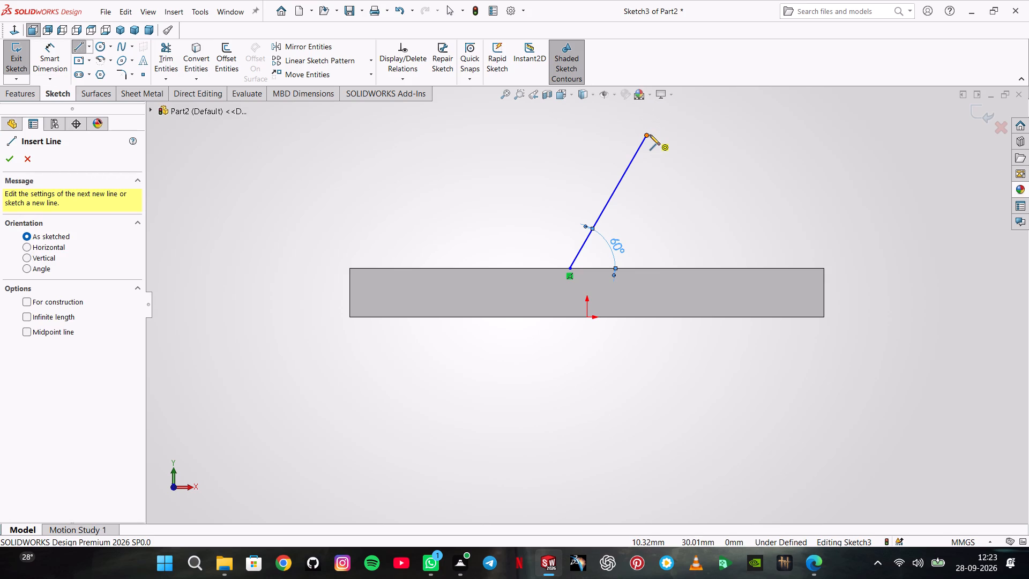
left_click(650, 135)
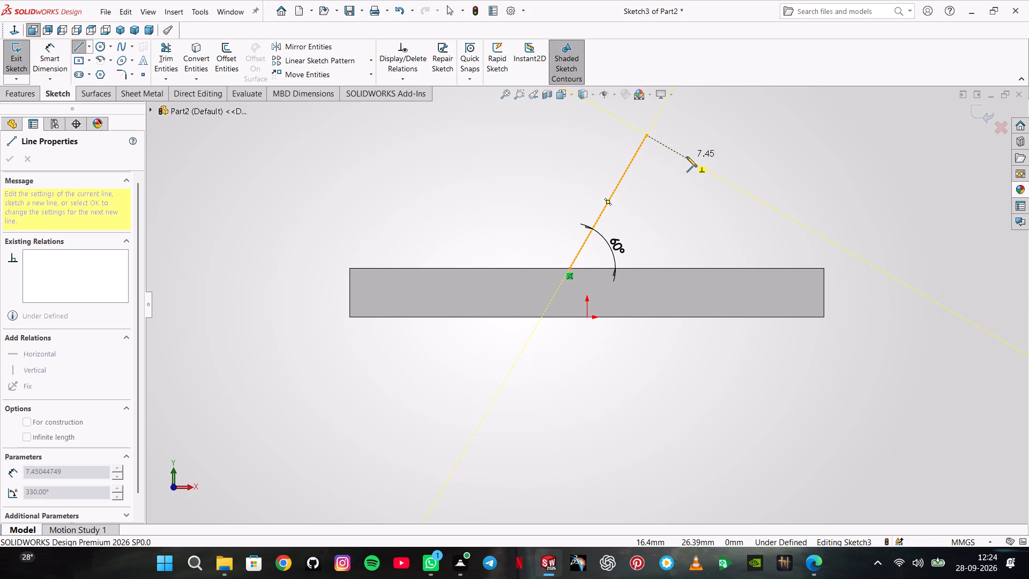
left_click(687, 157)
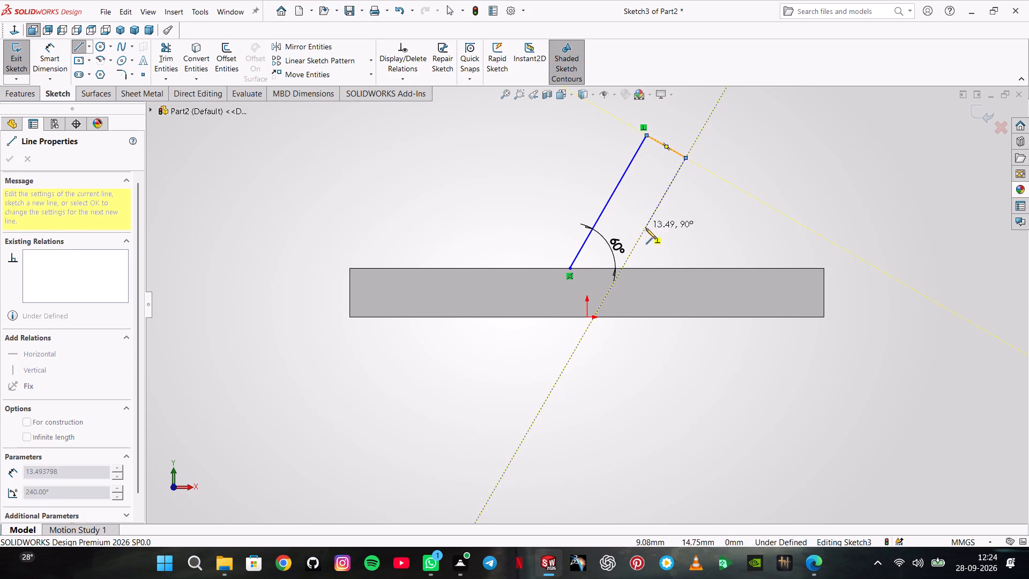
left_click(647, 229)
left_click(674, 241)
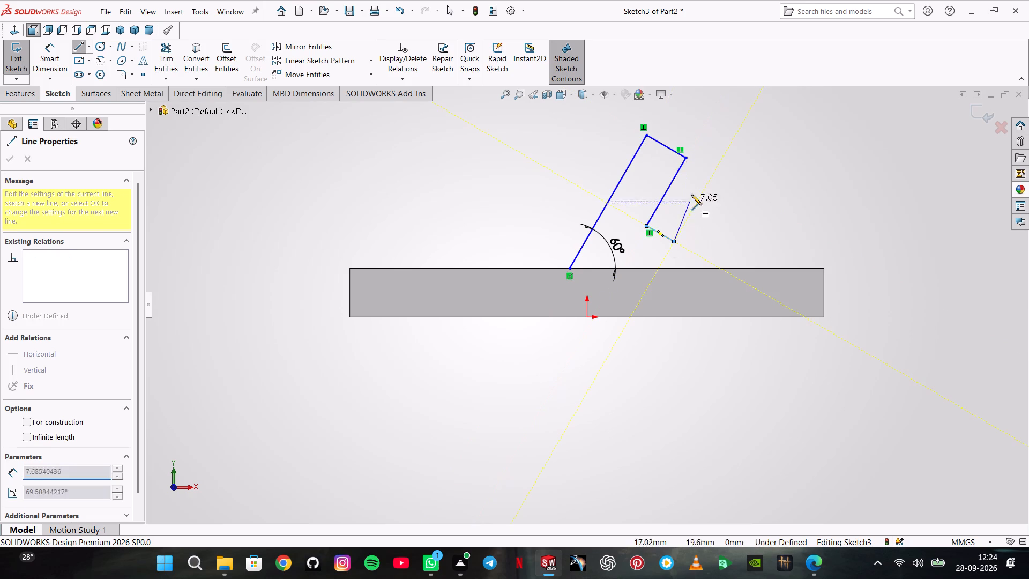
left_click(710, 172)
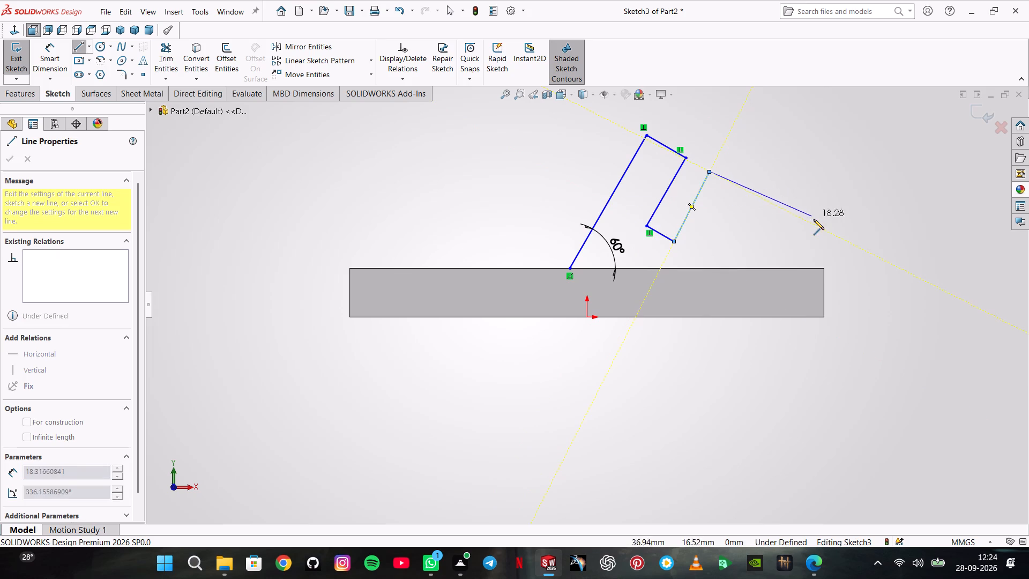
left_click(819, 227)
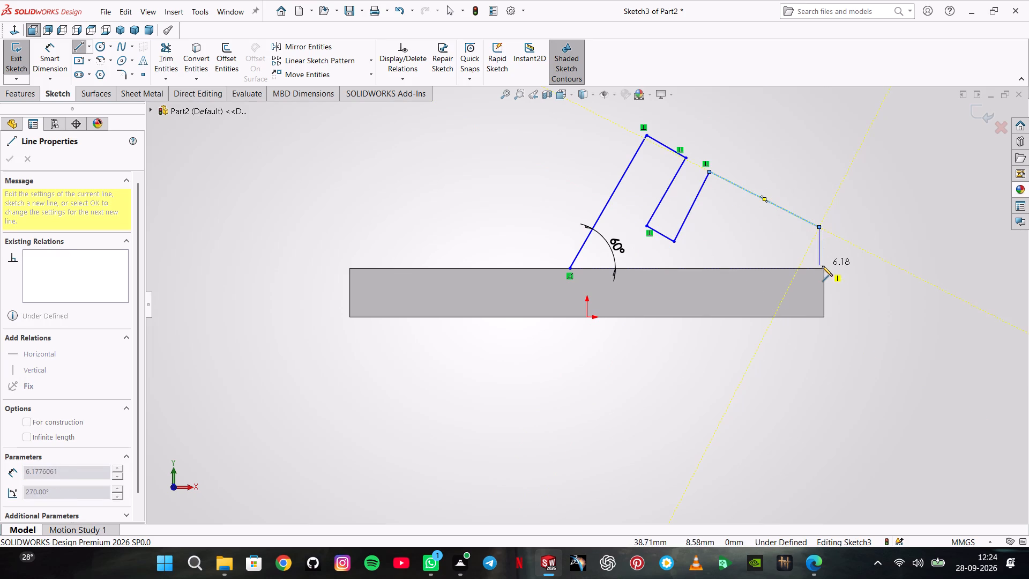
left_click(823, 269)
right_click(803, 192)
left_click(817, 198)
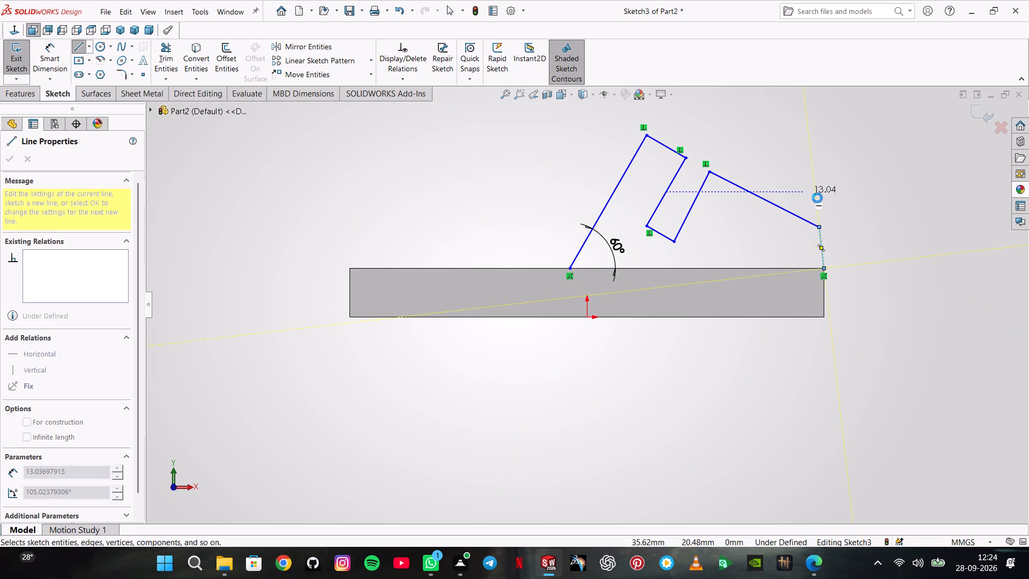
Make the short end line at the block's top-right corner vertical.
left_click(818, 239)
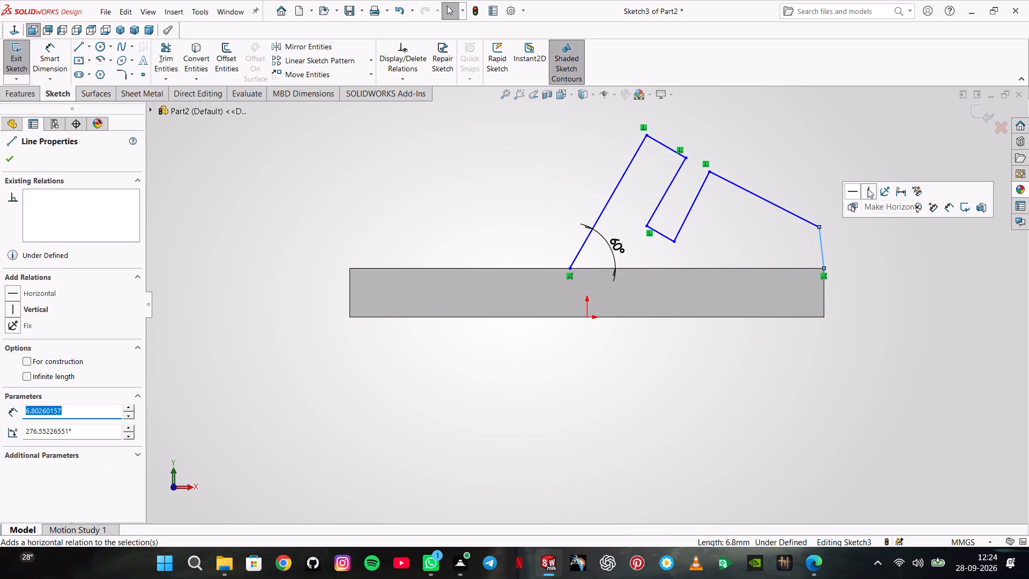
left_click(868, 189)
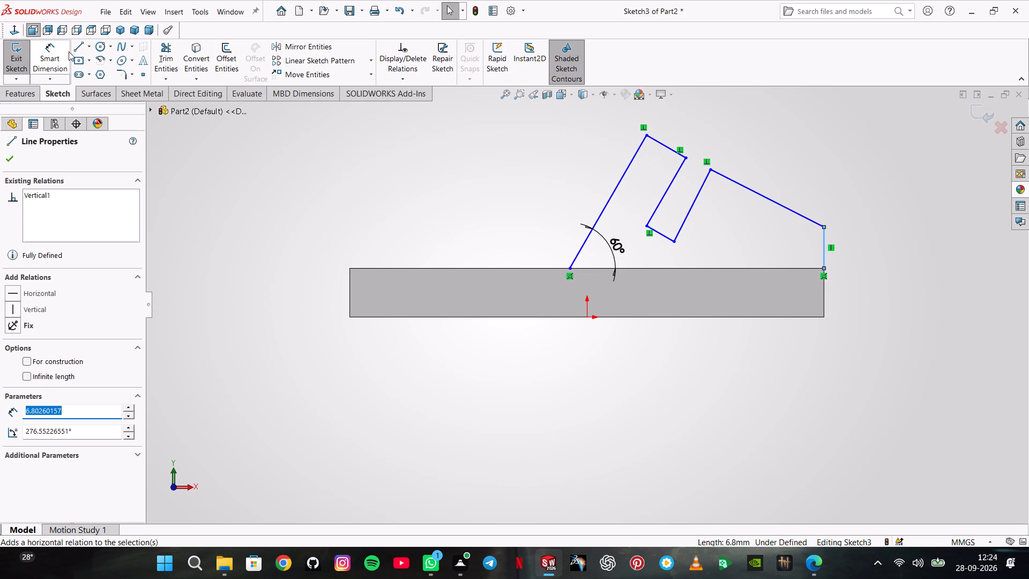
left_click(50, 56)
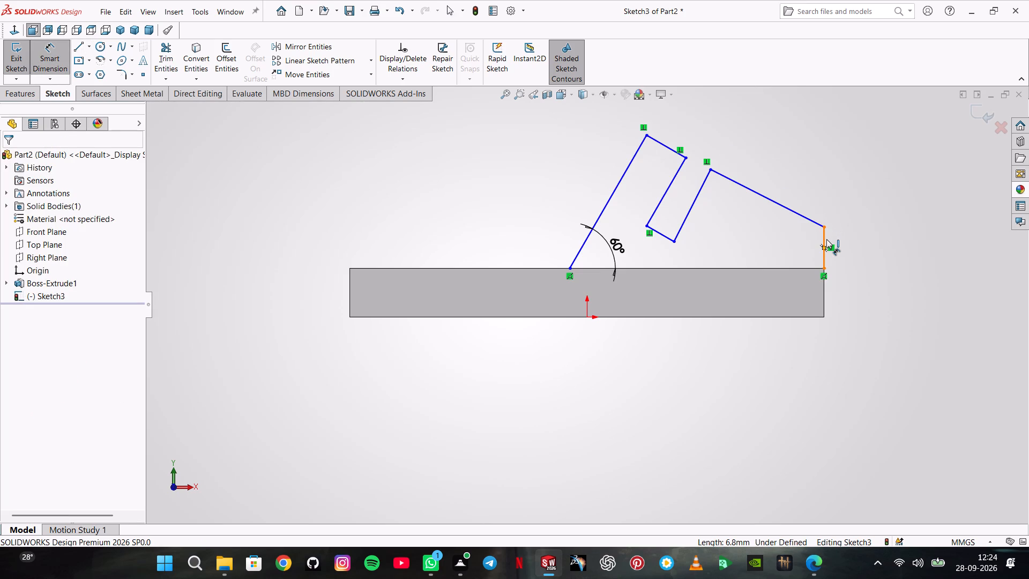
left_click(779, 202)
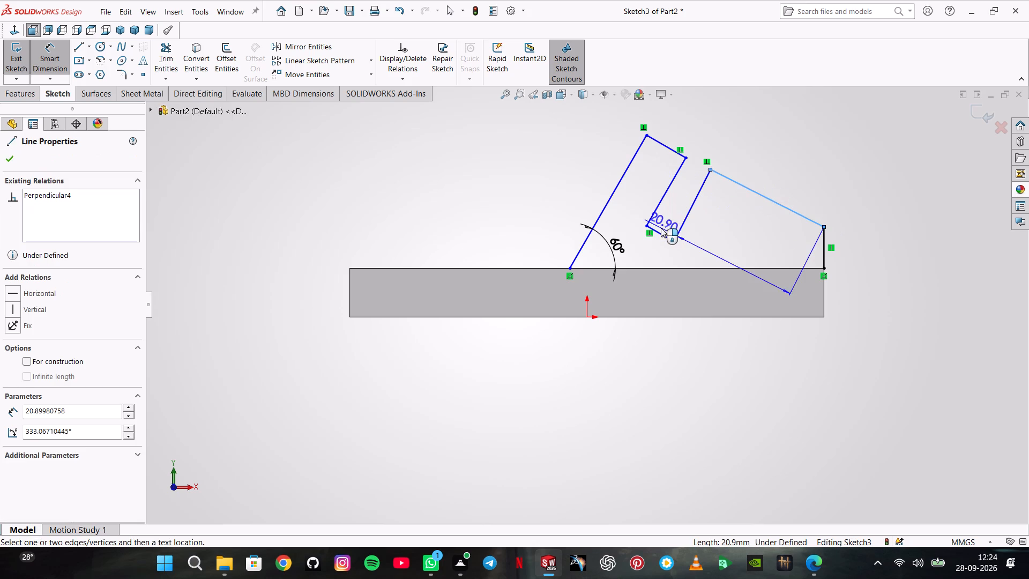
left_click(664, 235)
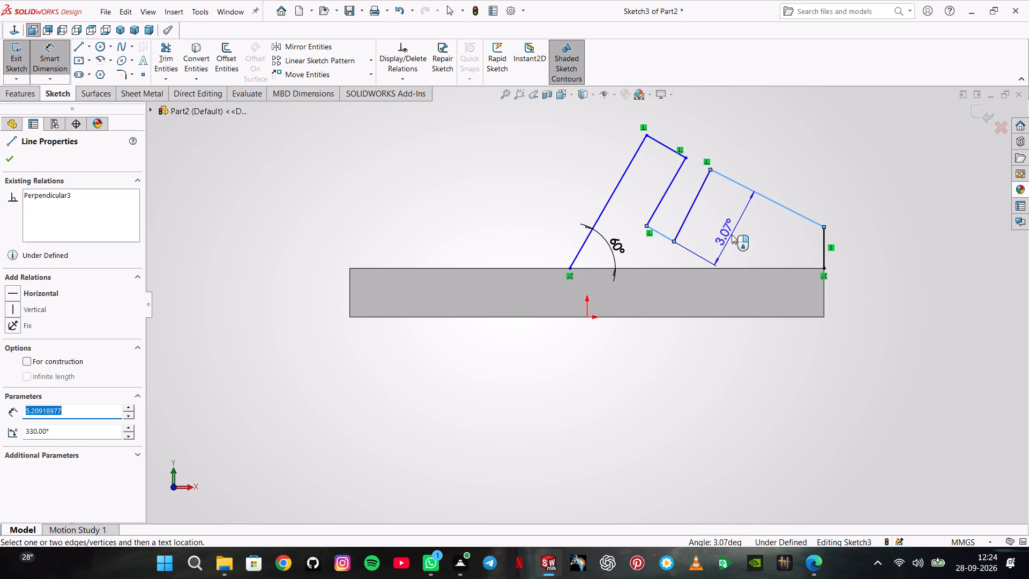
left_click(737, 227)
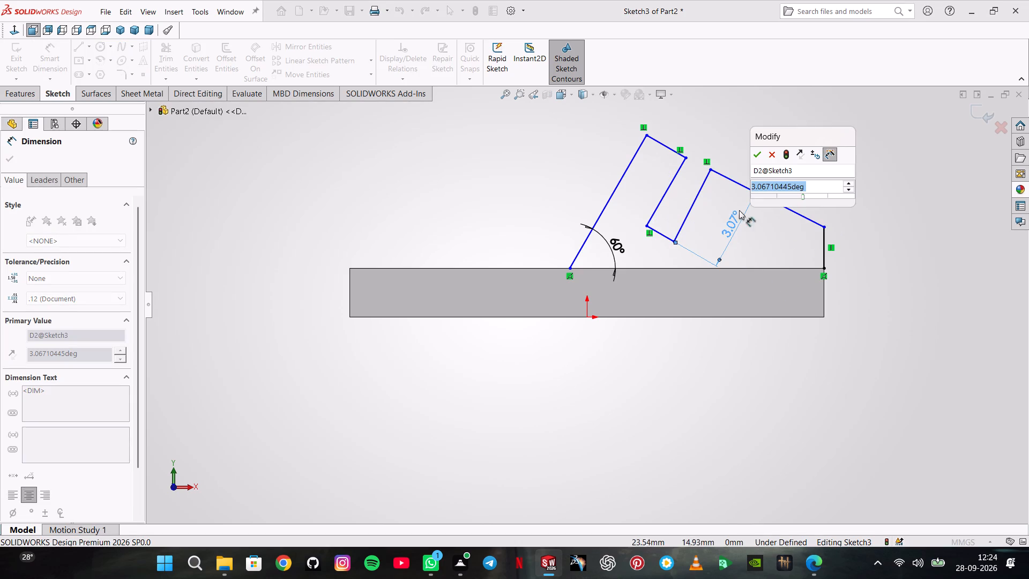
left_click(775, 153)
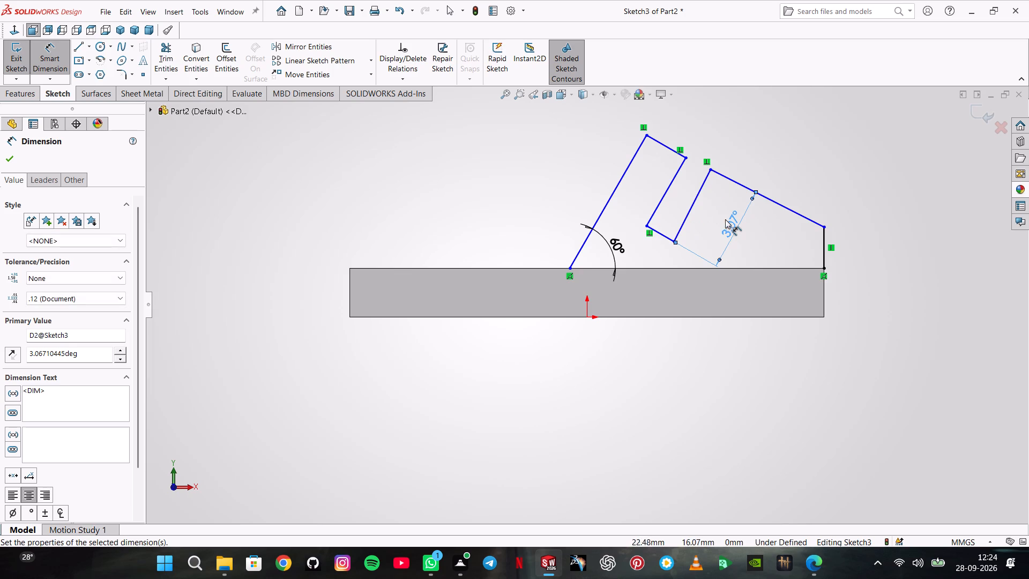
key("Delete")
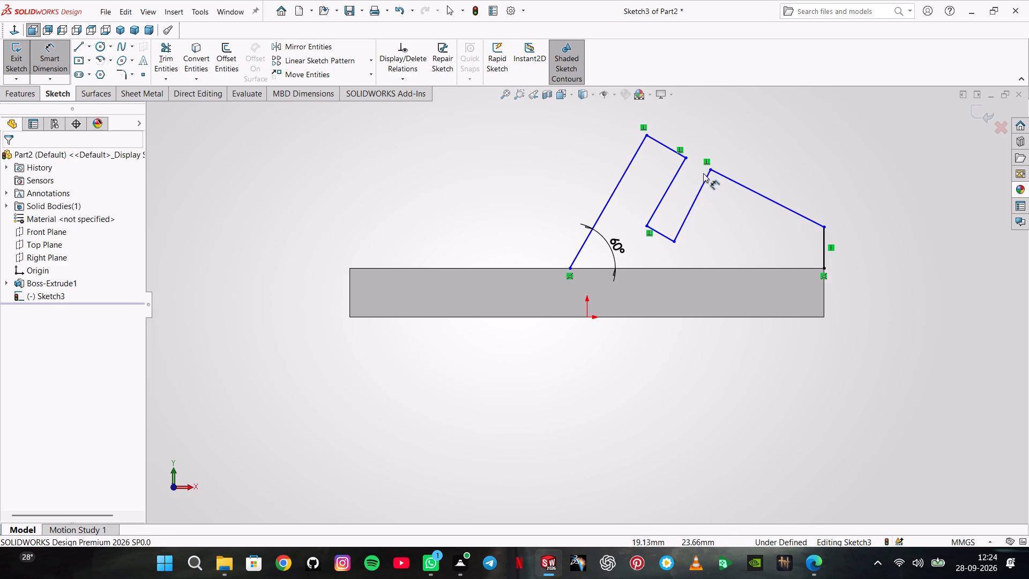
Dimension the slot side that meets the down-slope as 36 mm, between its upper and lower end points.
left_click(712, 167)
left_click(676, 242)
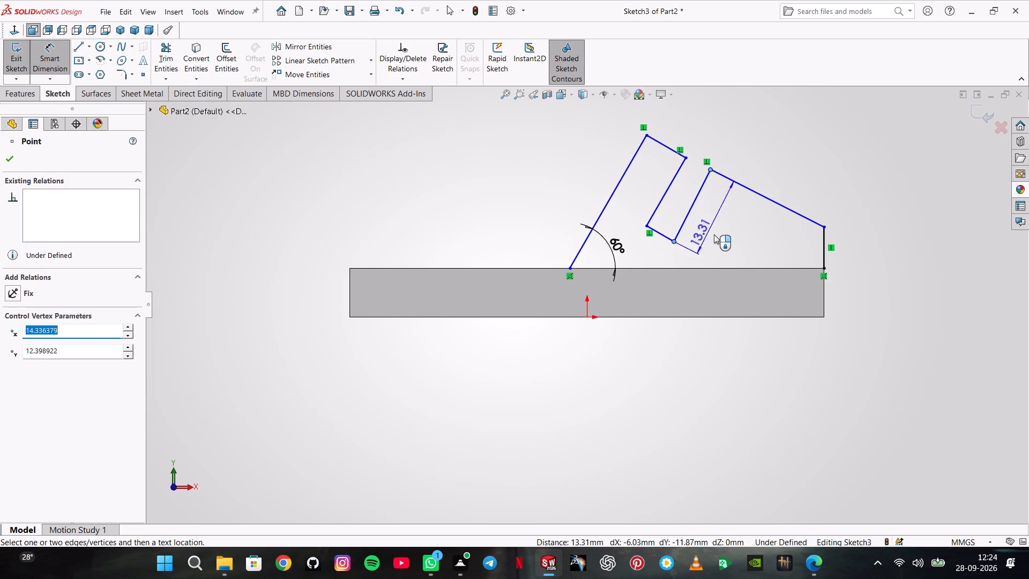
left_click(709, 239)
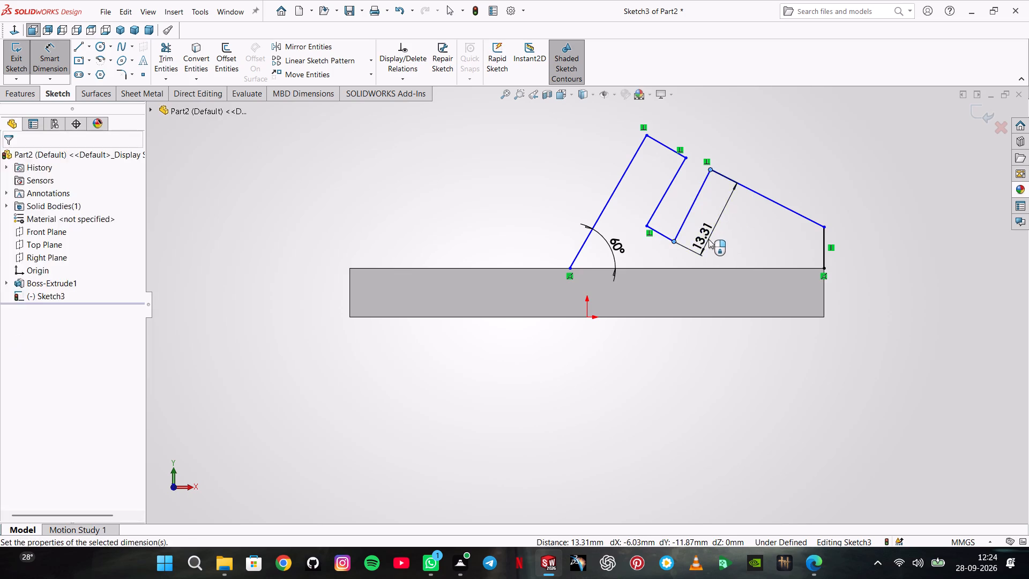
type("36")
key("Return")
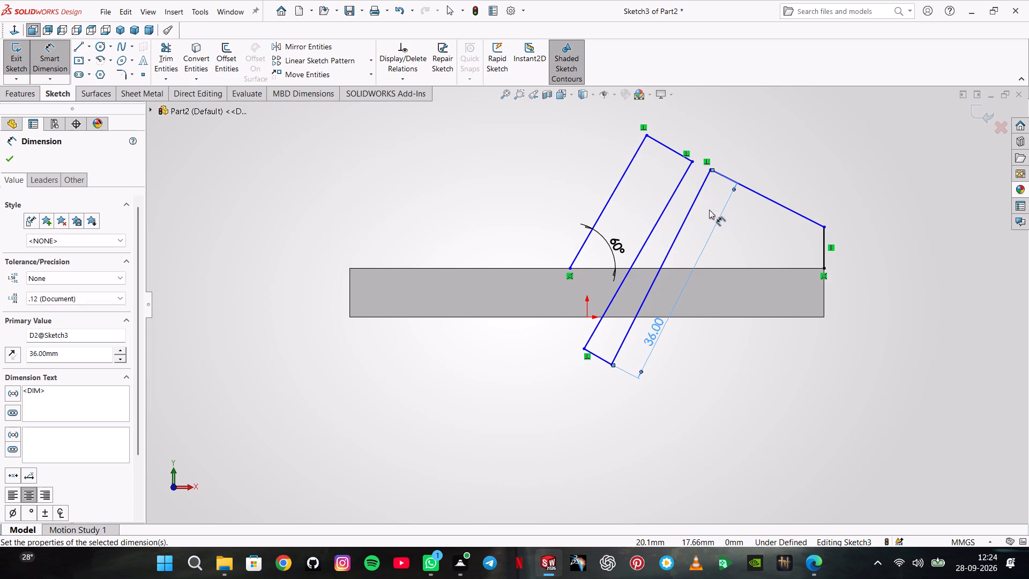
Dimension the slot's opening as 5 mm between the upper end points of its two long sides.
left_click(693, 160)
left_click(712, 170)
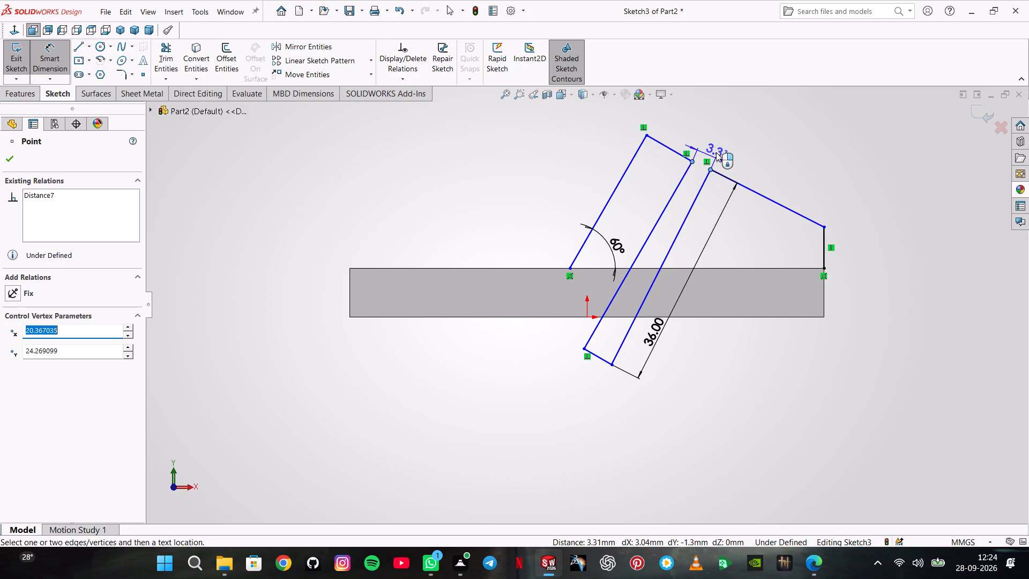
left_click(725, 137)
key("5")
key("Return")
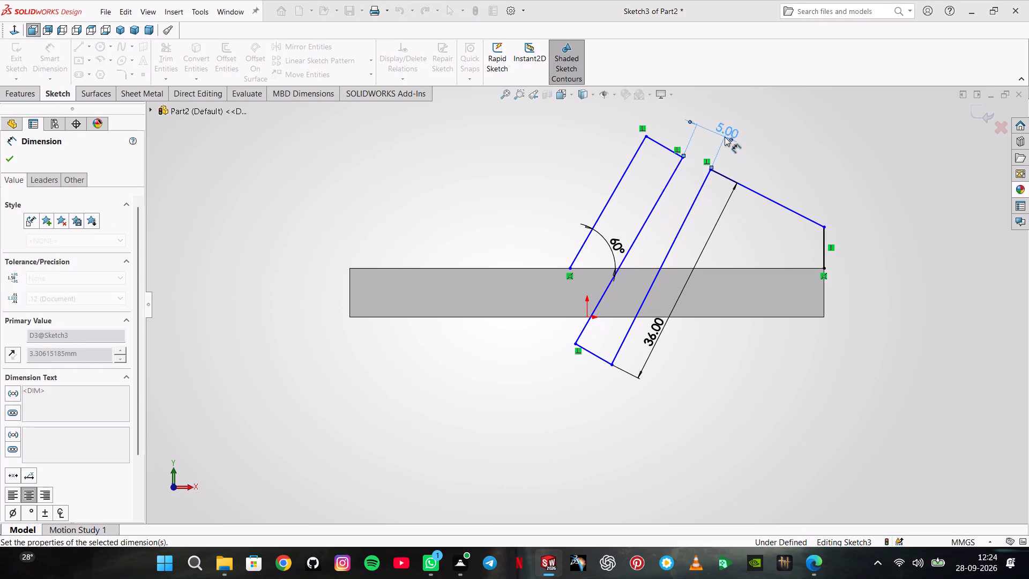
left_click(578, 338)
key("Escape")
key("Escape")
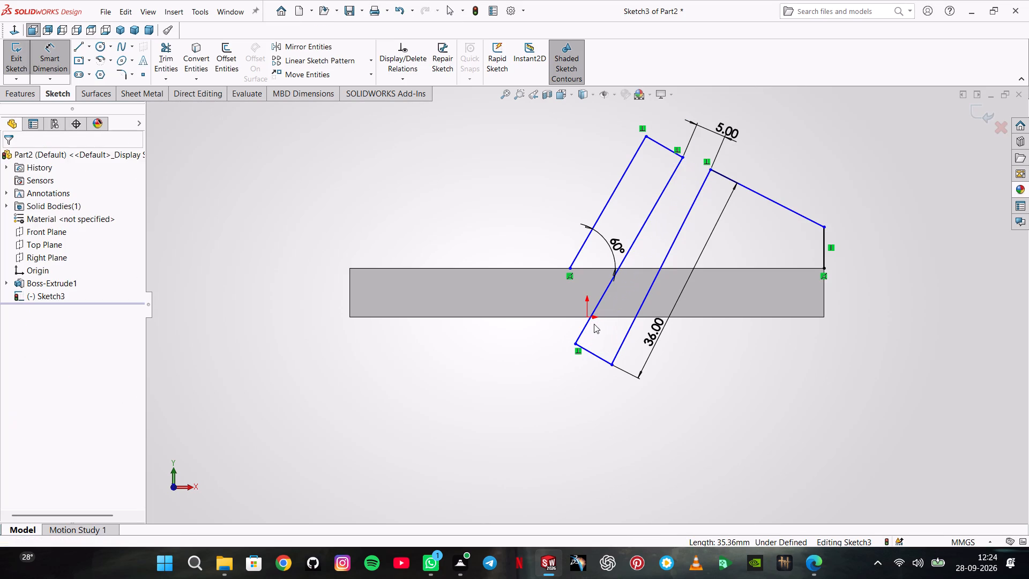
Make the slot's two long sides parallel.
left_click(589, 321)
left_click(626, 339, "ctrl")
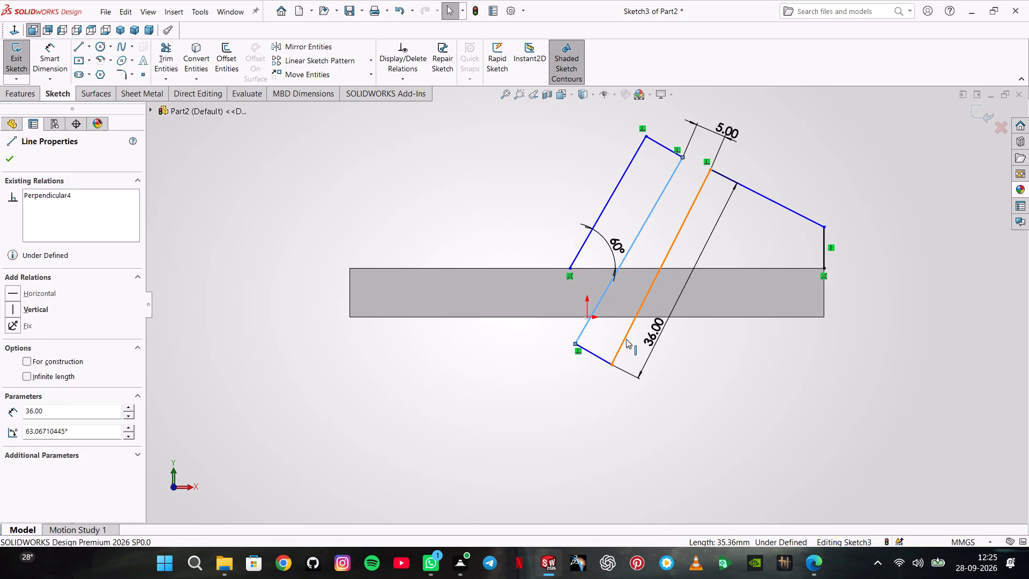
left_click(719, 294)
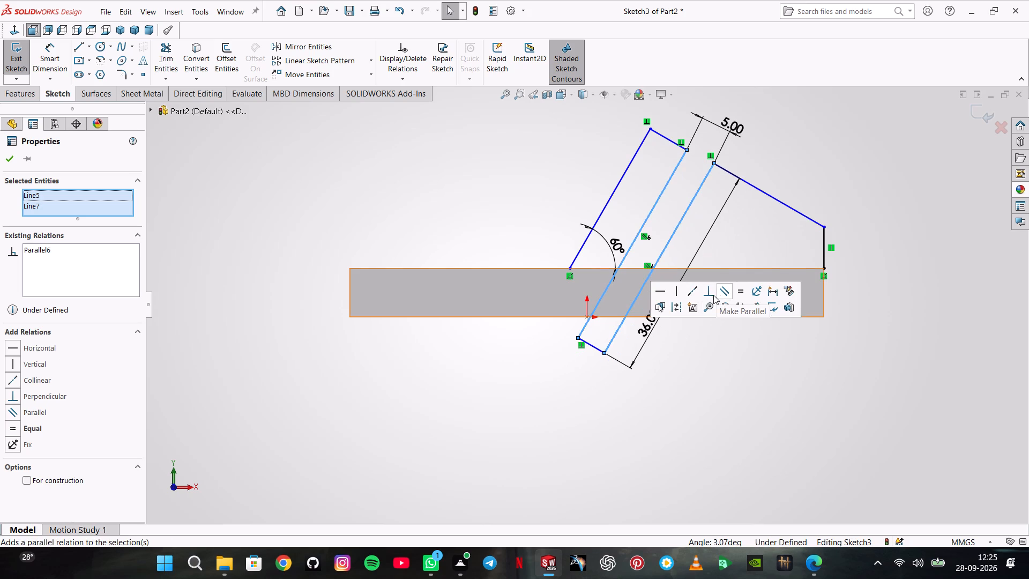
left_click(845, 136)
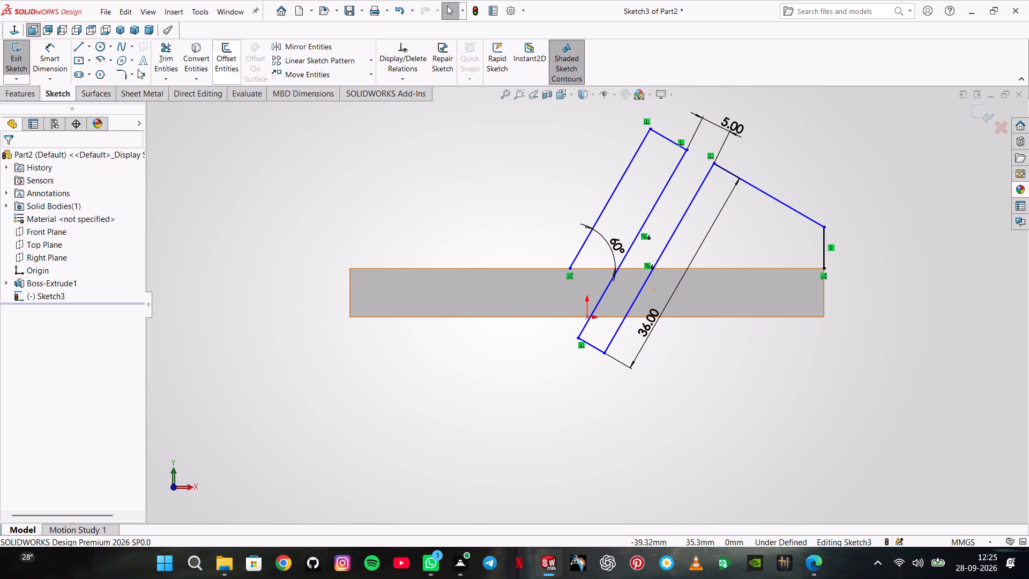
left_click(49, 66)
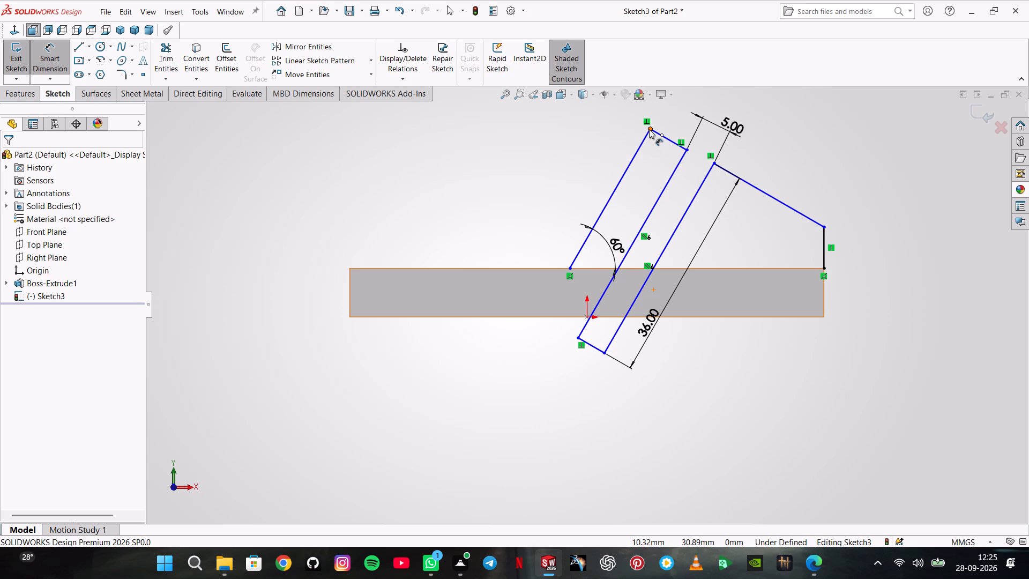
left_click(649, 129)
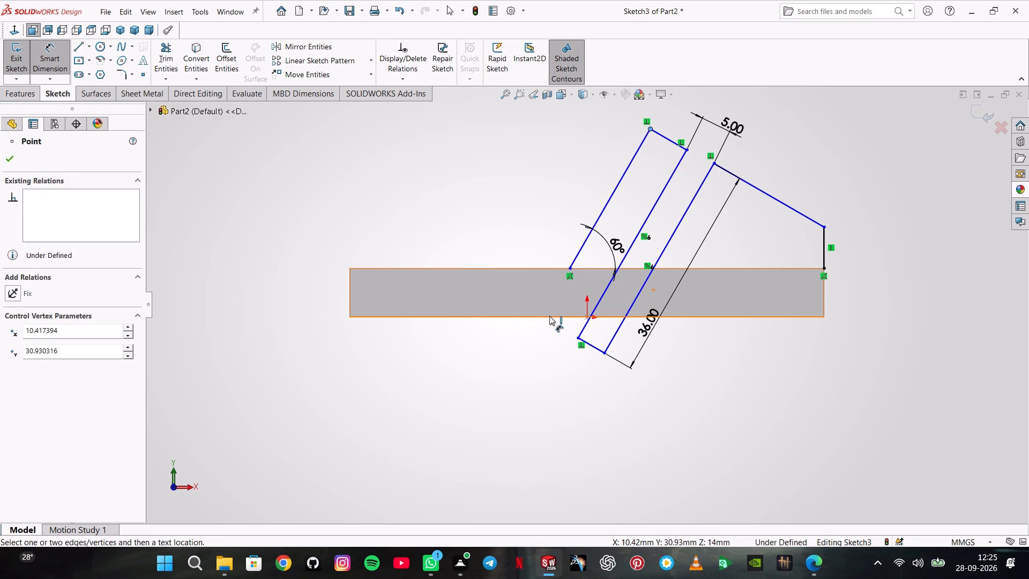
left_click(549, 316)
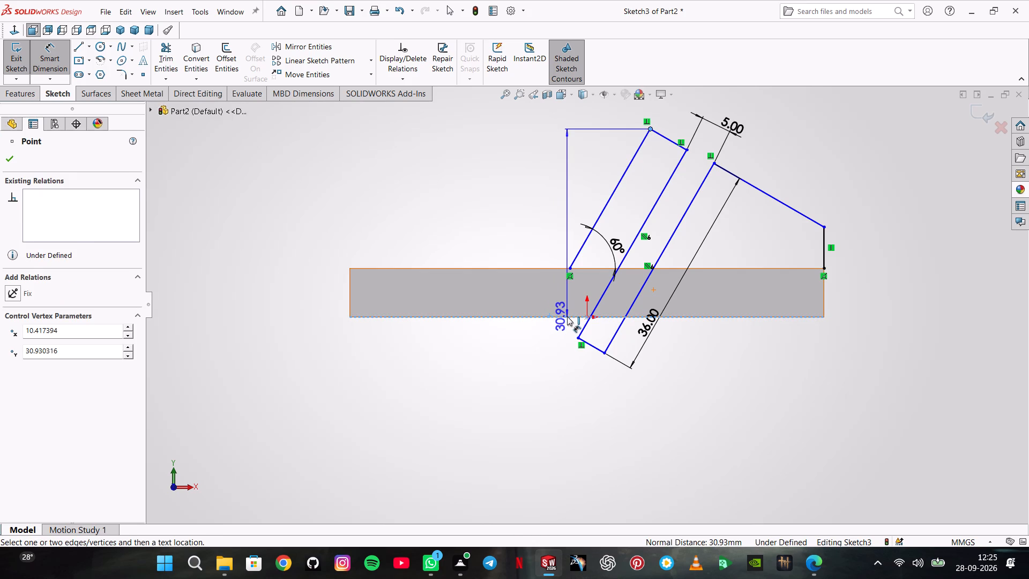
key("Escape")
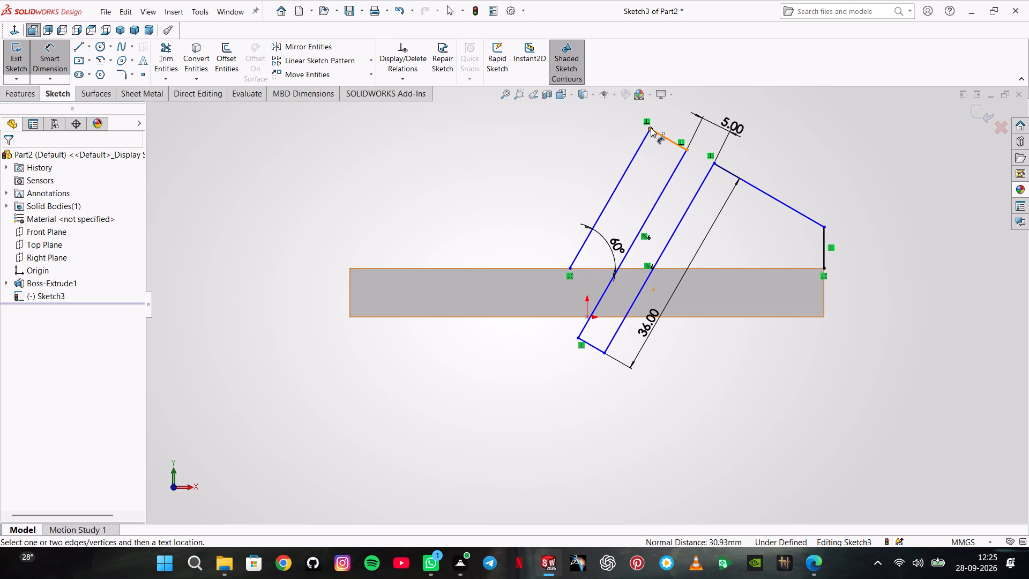
Dimension the vertical distance from the origin to the upper end of the 60-degree line as 58 mm.
left_click(651, 128)
left_click(587, 316)
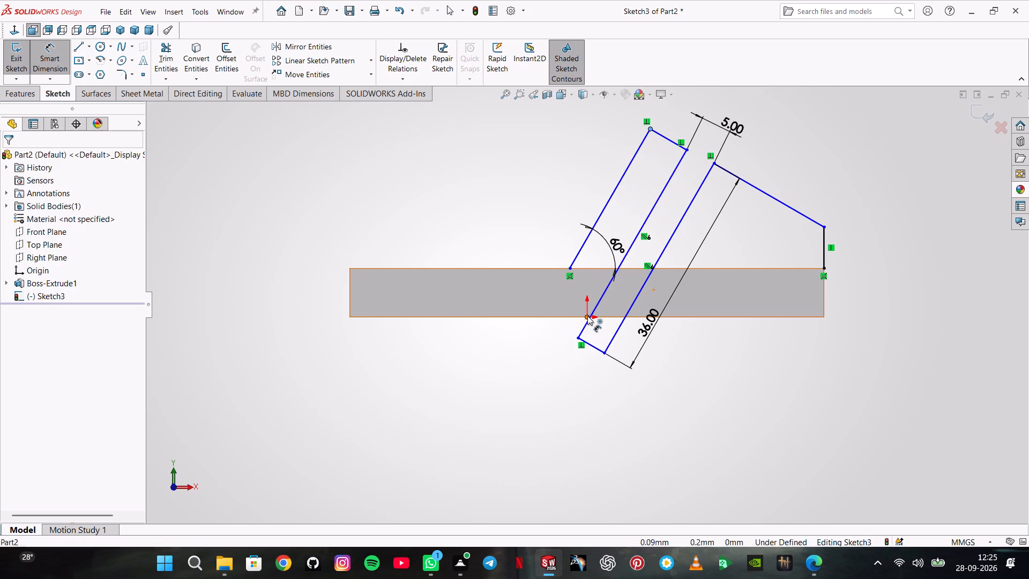
left_click(310, 278)
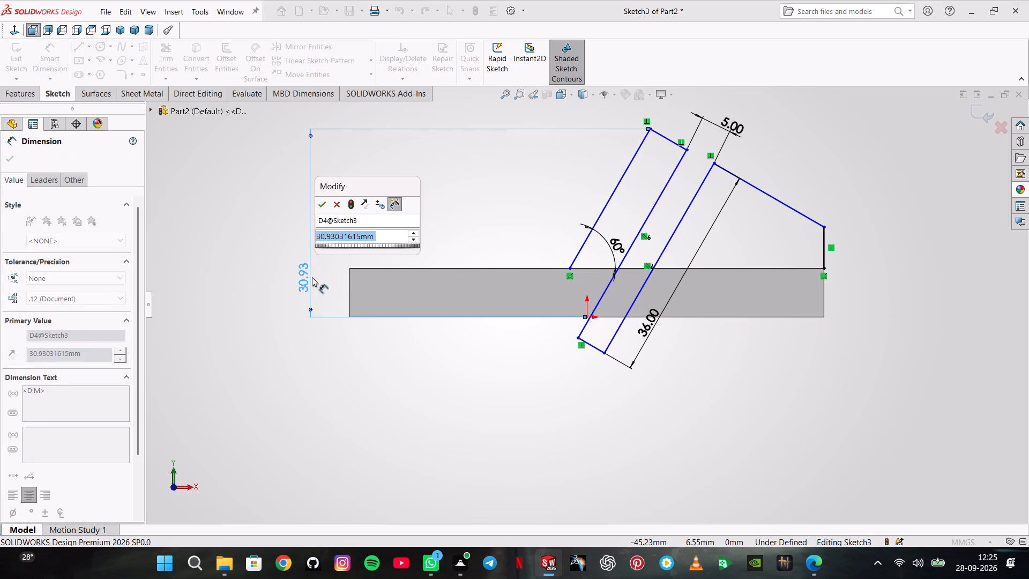
key("5")
key("8")
key("Return")
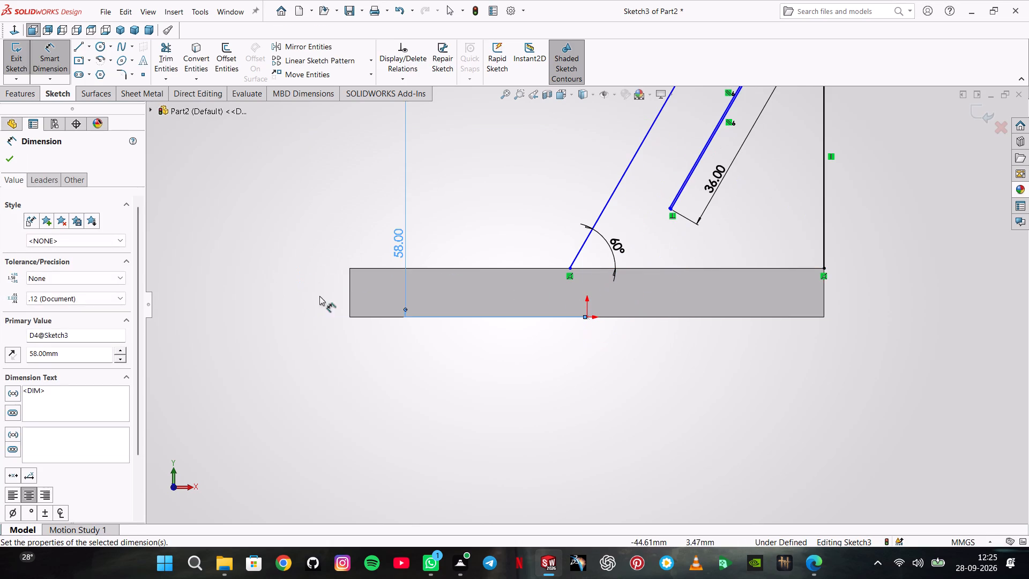
Dimension the slot's width between its two parallel long sides as 5 mm.
scroll(657, 191, "up", 3)
scroll(691, 155, "down", 2)
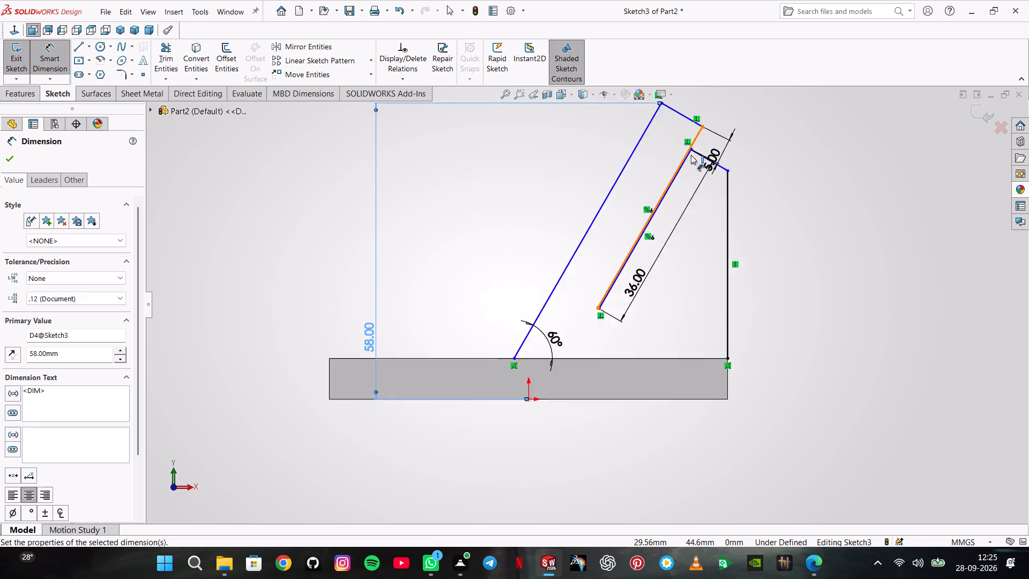
scroll(691, 155, "down", 3)
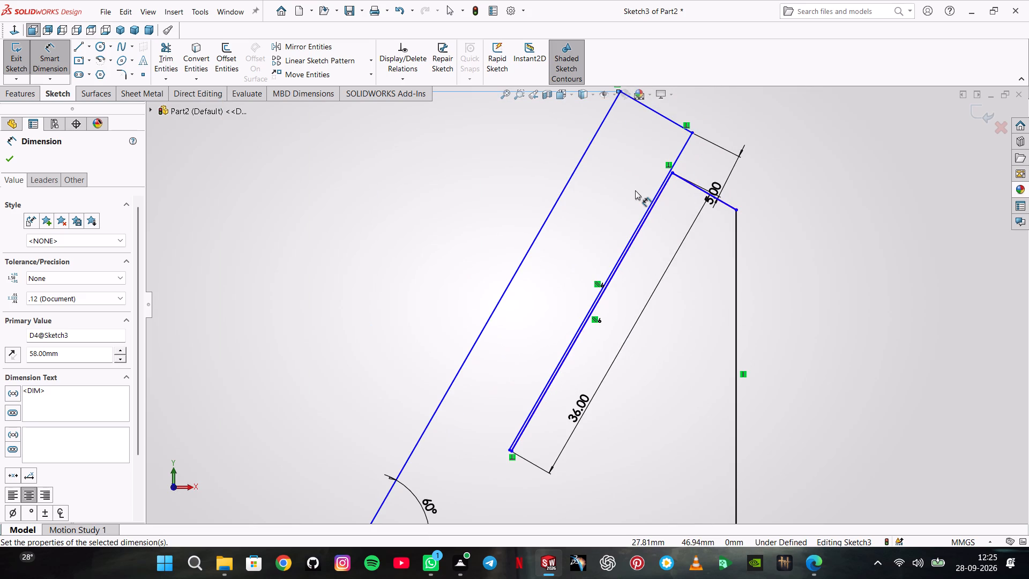
left_click(661, 182)
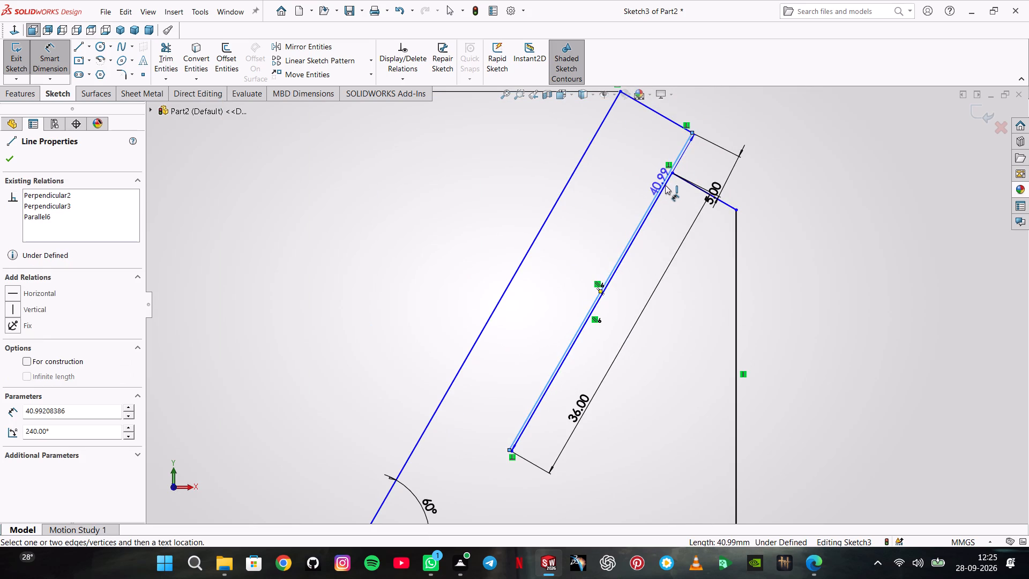
scroll(661, 184, "down", 5)
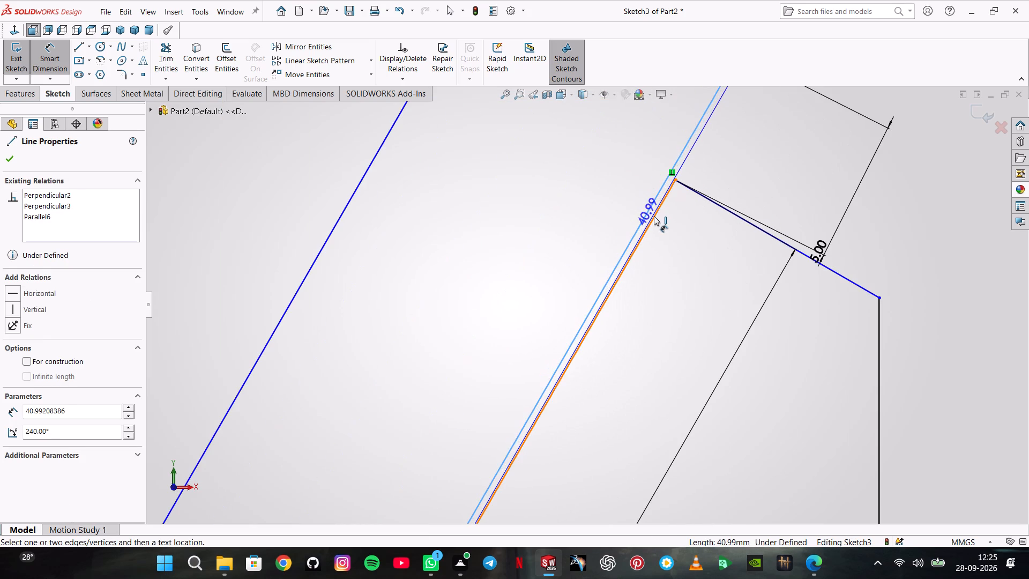
left_click(654, 216)
left_click(694, 155)
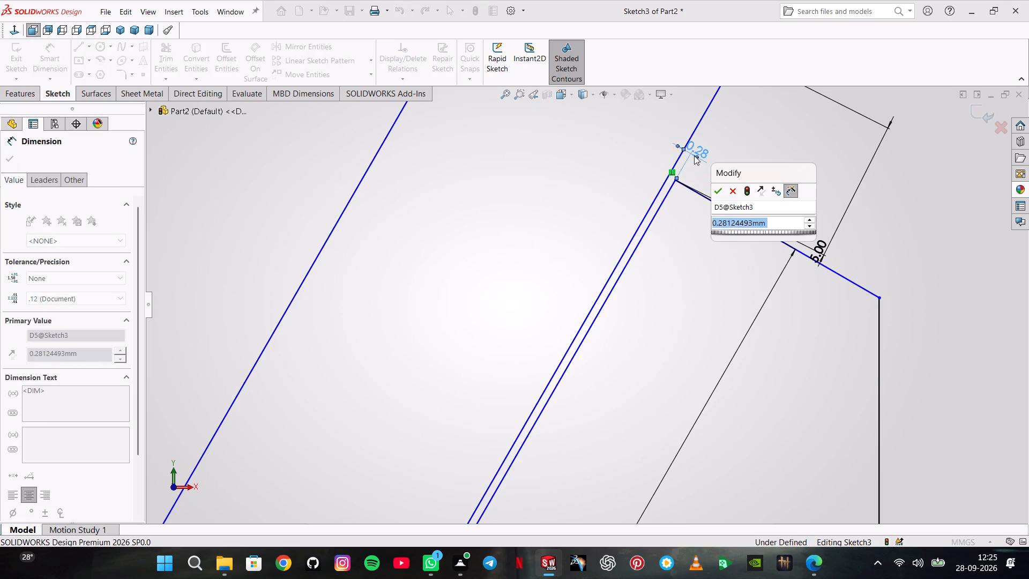
key("5")
key("Return")
scroll(855, 160, "up", 4)
scroll(808, 179, "up", 2)
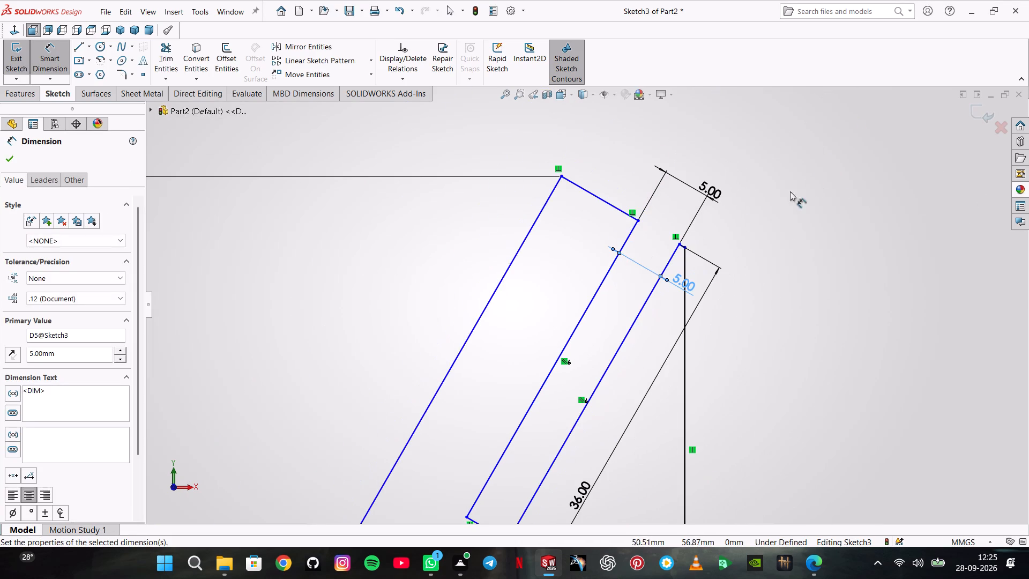
key("Escape")
key("Escape")
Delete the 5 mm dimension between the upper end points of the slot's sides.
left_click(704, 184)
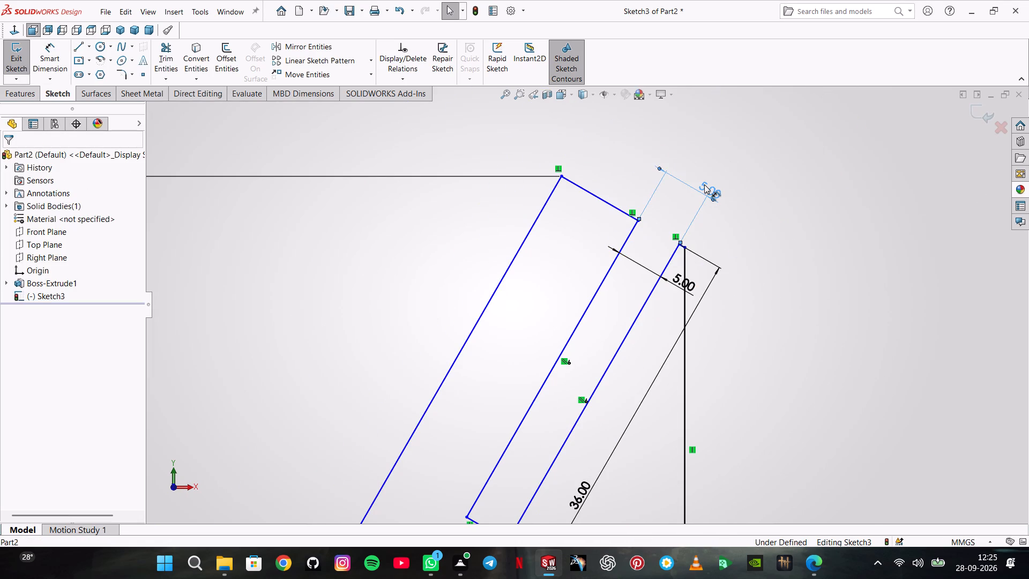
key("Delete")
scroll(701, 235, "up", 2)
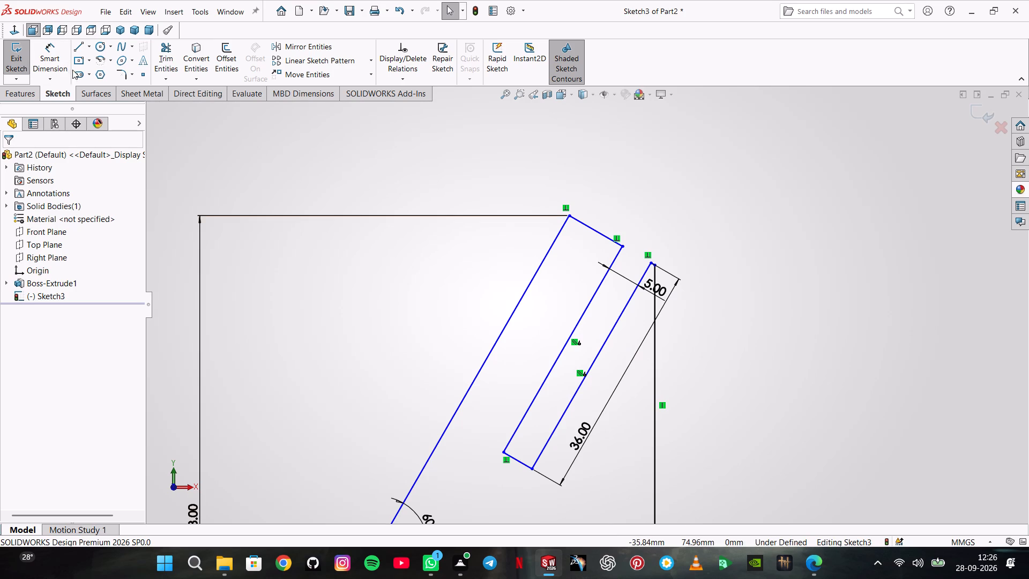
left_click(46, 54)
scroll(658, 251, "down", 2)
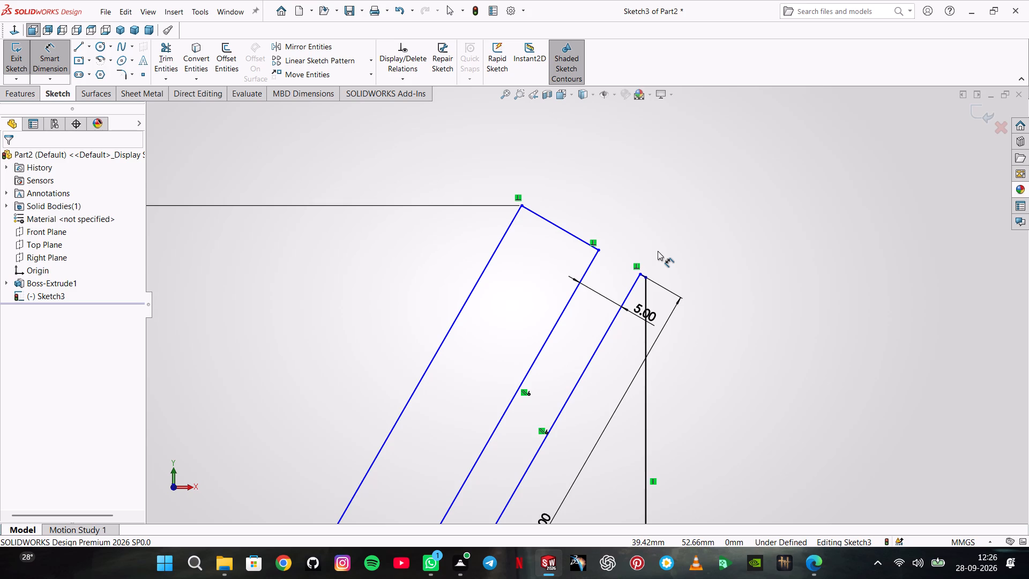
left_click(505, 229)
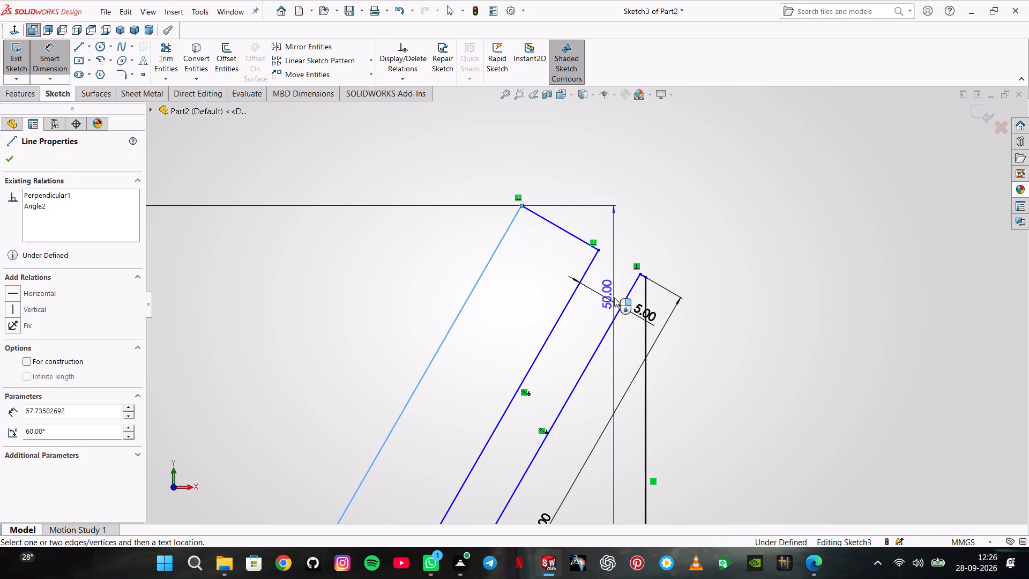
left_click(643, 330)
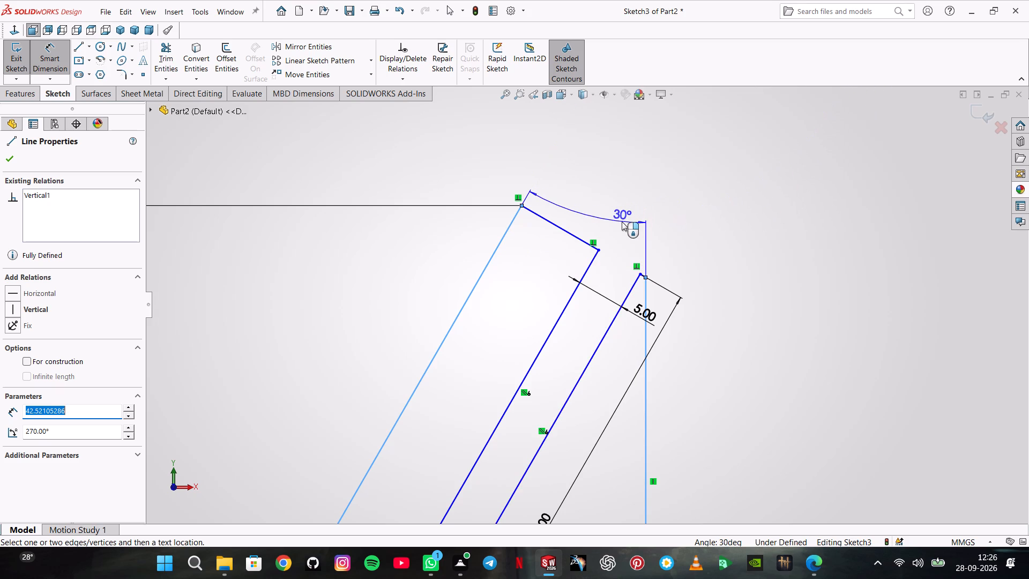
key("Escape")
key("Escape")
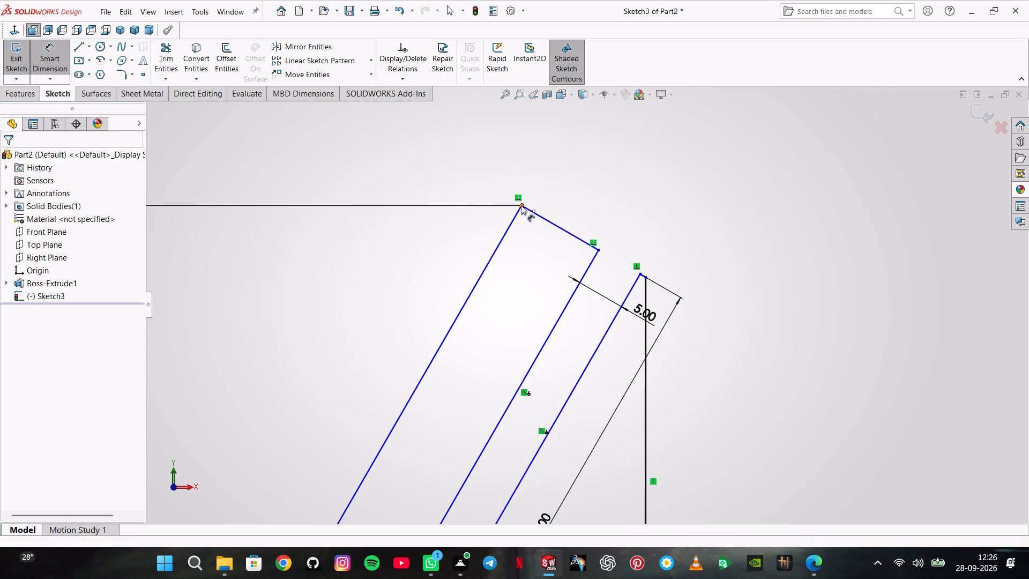
Dimension the distance between the profile's two outermost upper corners, across the slot opening, as 38 mm.
left_click(521, 205)
left_click(646, 278)
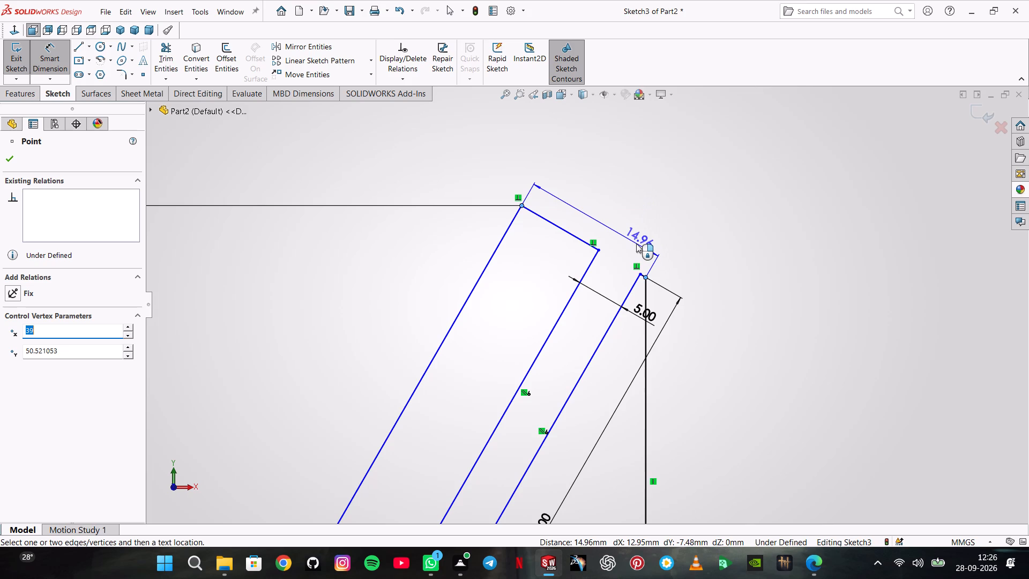
left_click(636, 243)
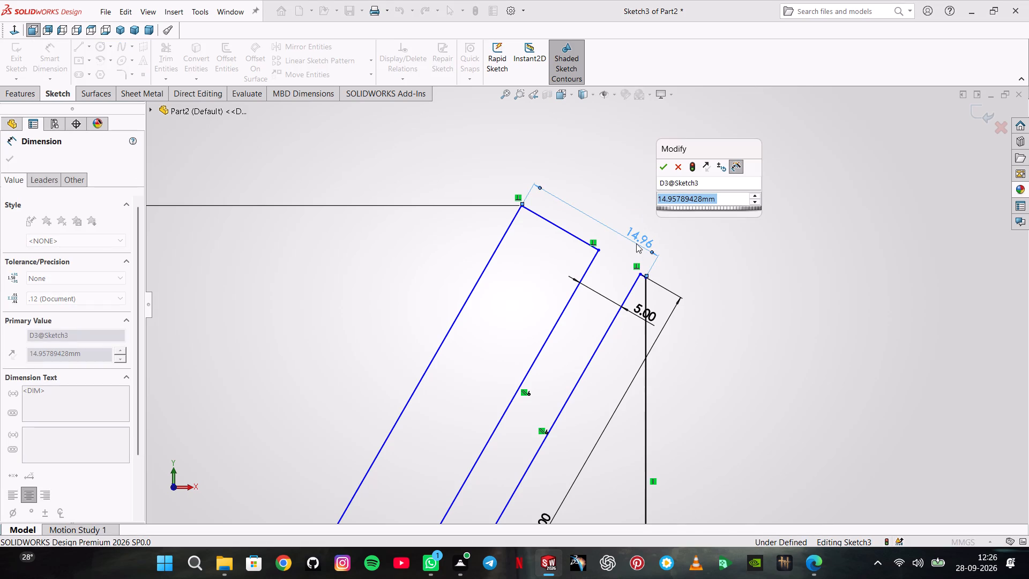
type("78")
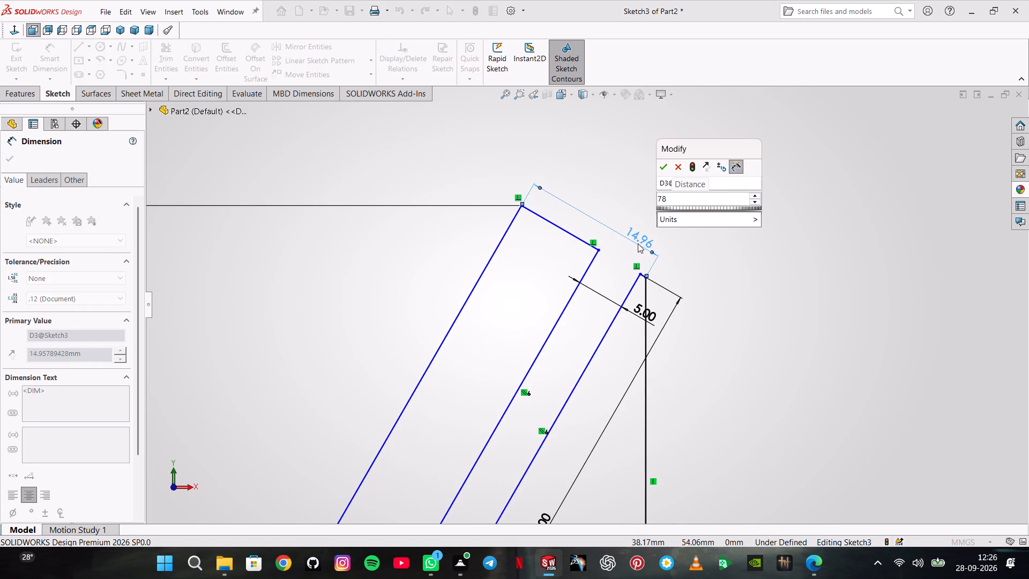
key("minus")
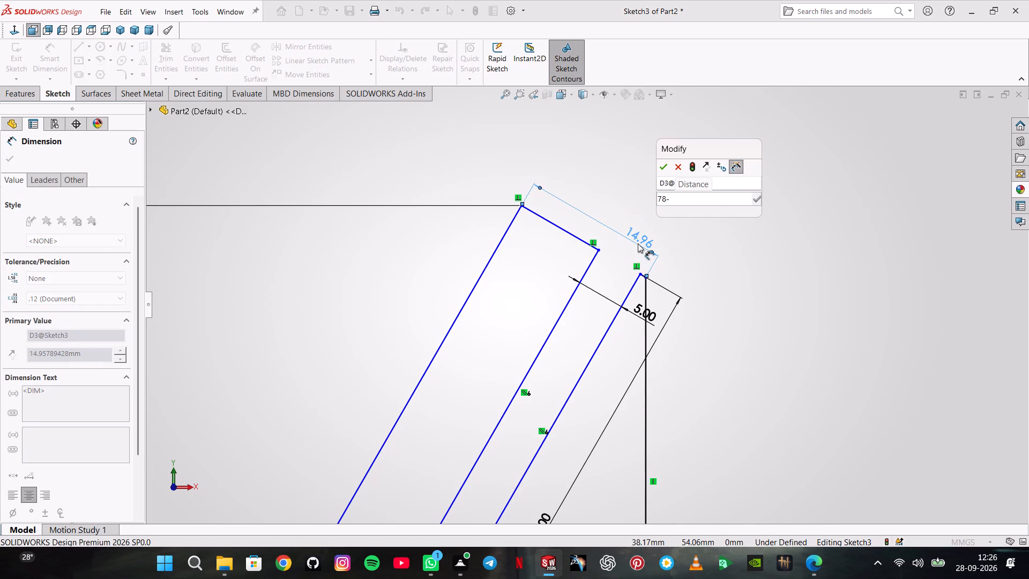
key("1")
type("6-24")
key("Return")
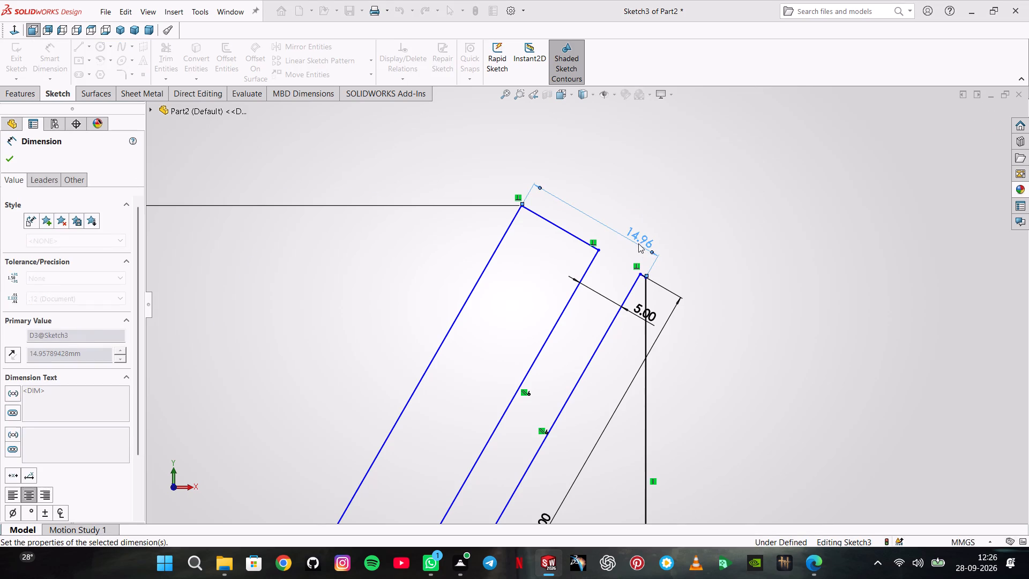
Dimension the length of the top edge between the 60-degree line and the slot as 15 mm.
scroll(580, 234, "up", 2)
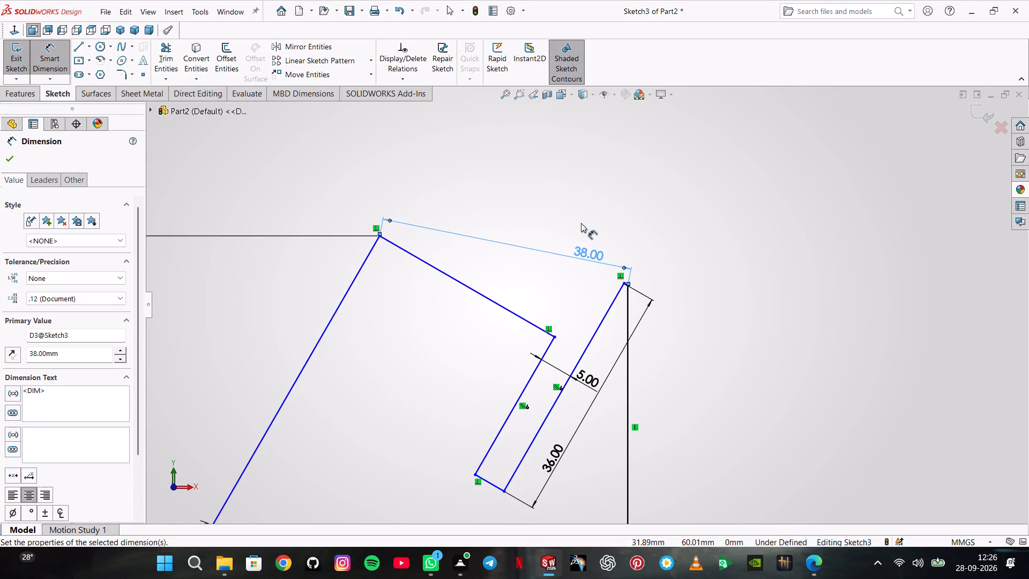
left_click(487, 297)
left_click(497, 288)
type("15")
key("Return")
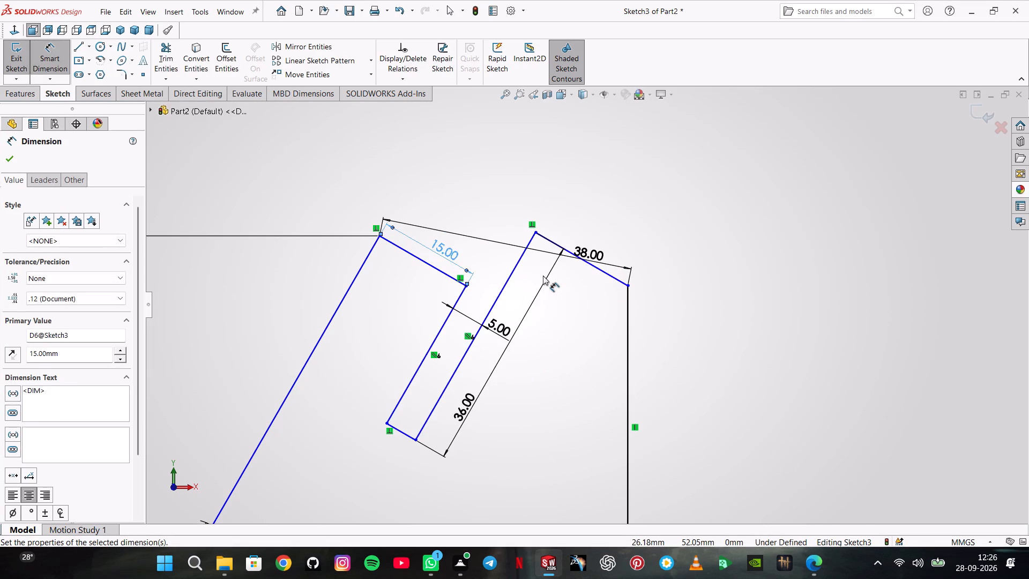
key("Escape")
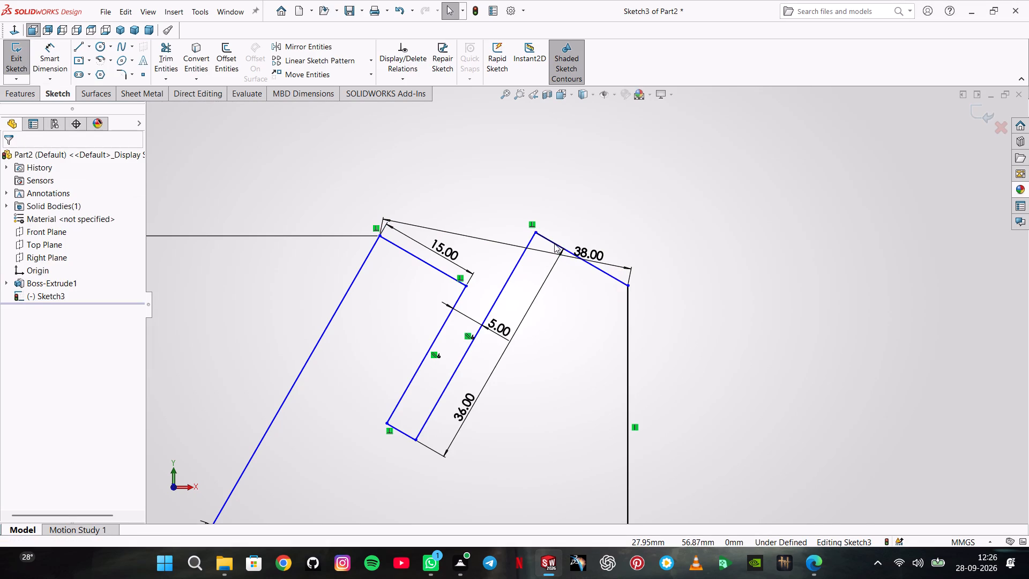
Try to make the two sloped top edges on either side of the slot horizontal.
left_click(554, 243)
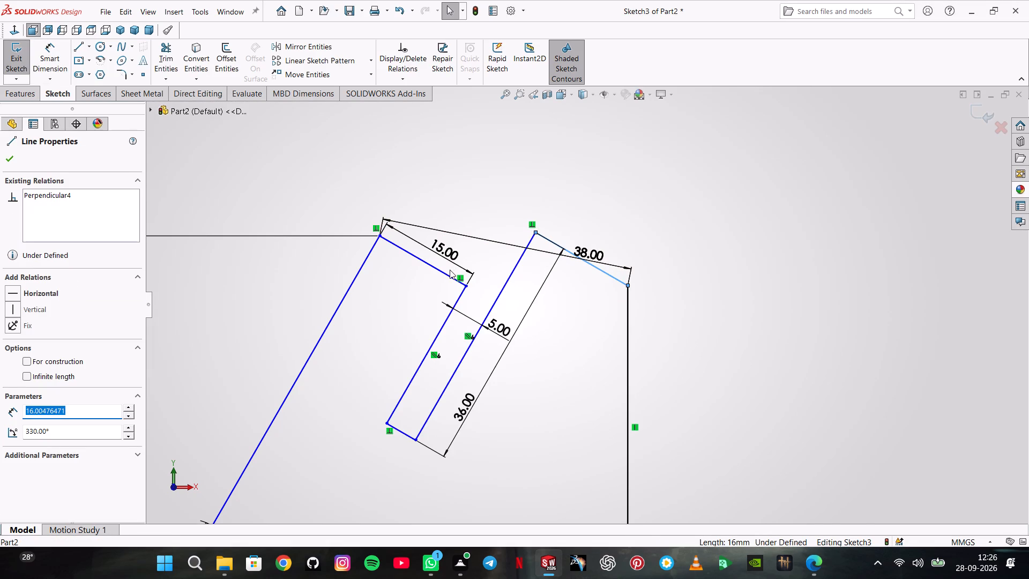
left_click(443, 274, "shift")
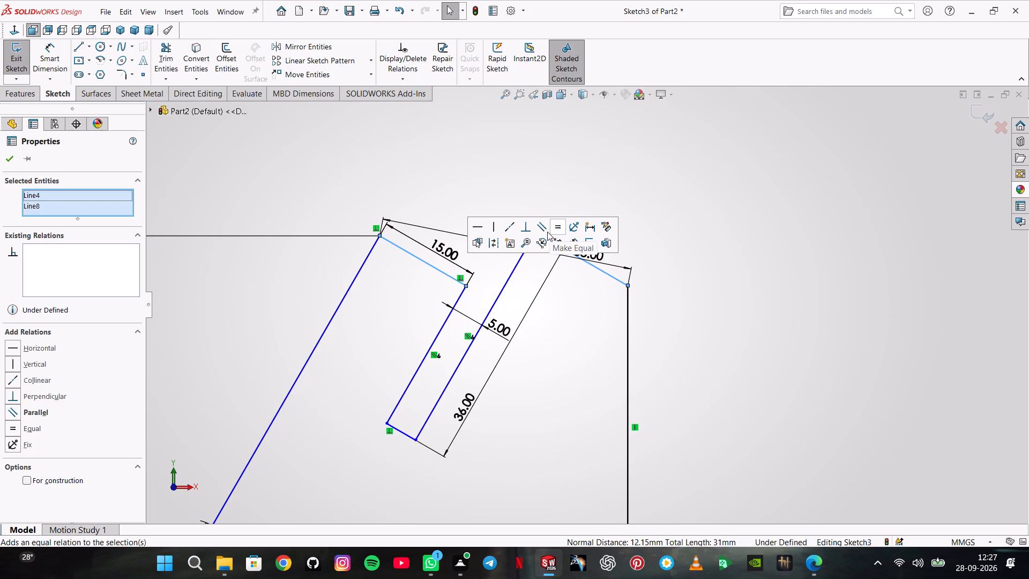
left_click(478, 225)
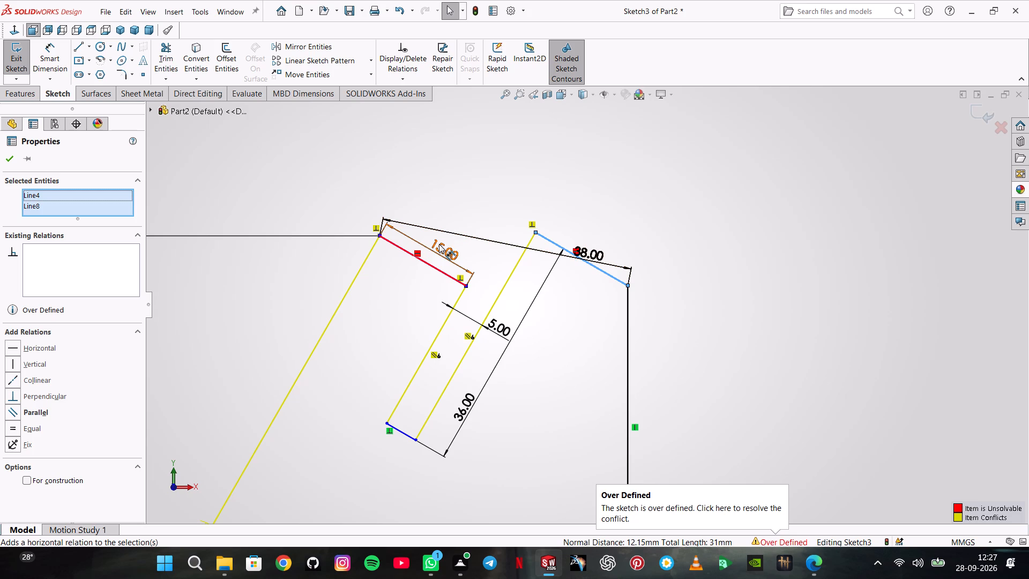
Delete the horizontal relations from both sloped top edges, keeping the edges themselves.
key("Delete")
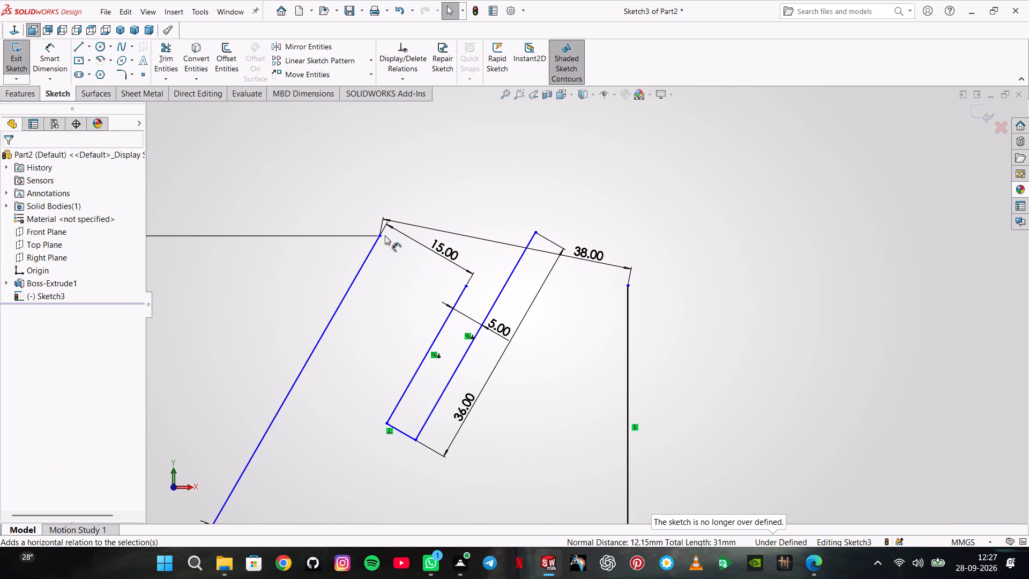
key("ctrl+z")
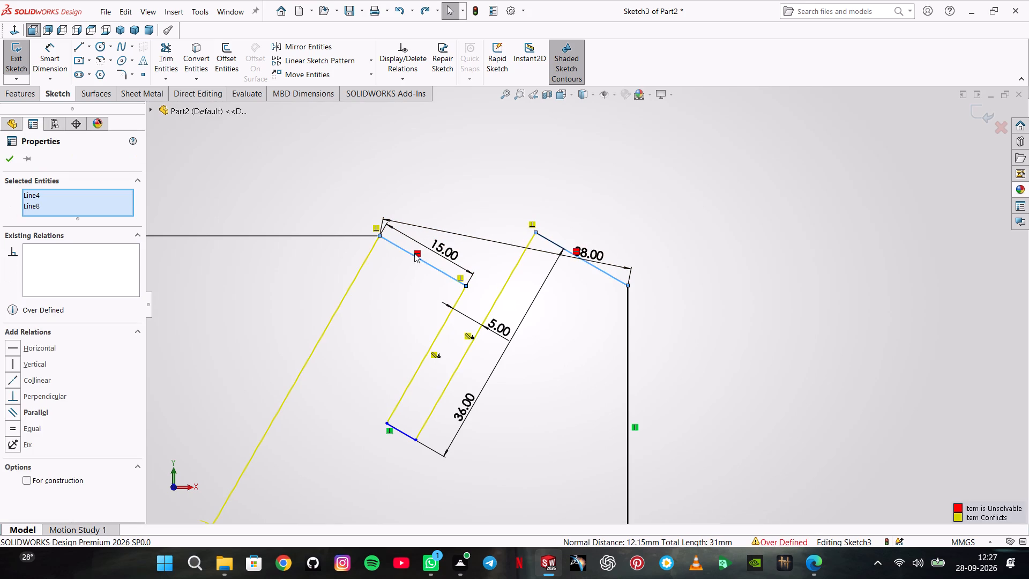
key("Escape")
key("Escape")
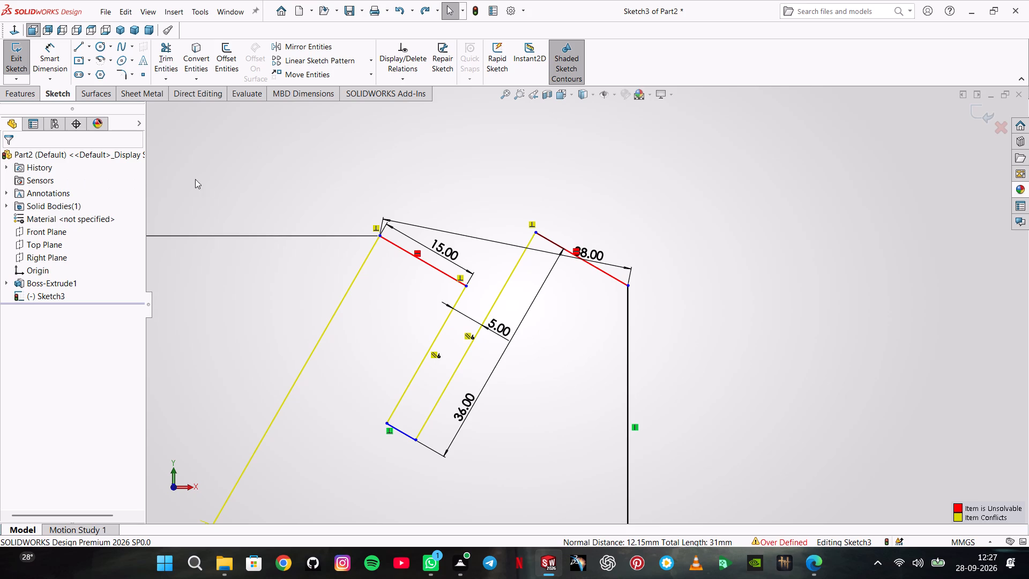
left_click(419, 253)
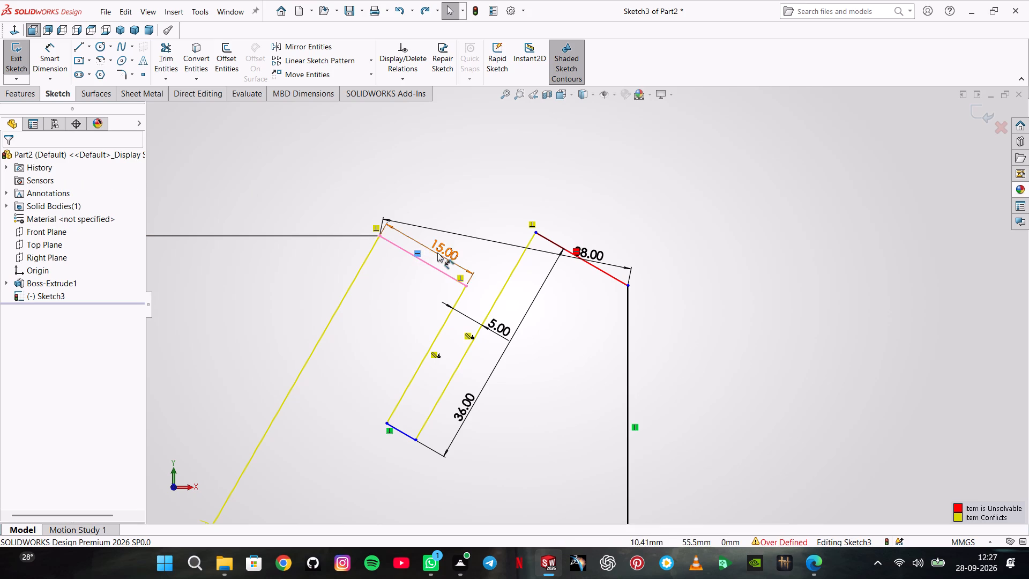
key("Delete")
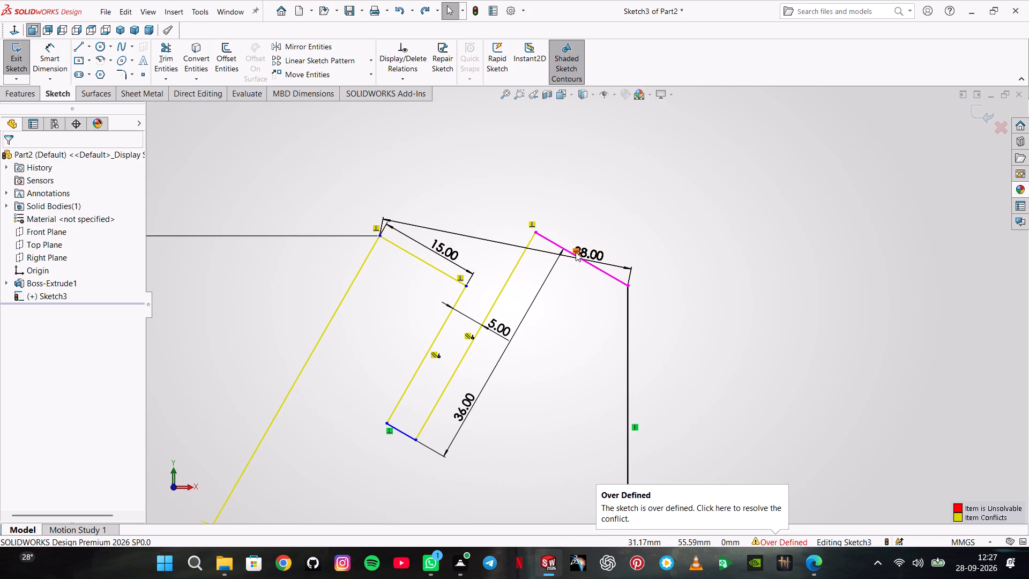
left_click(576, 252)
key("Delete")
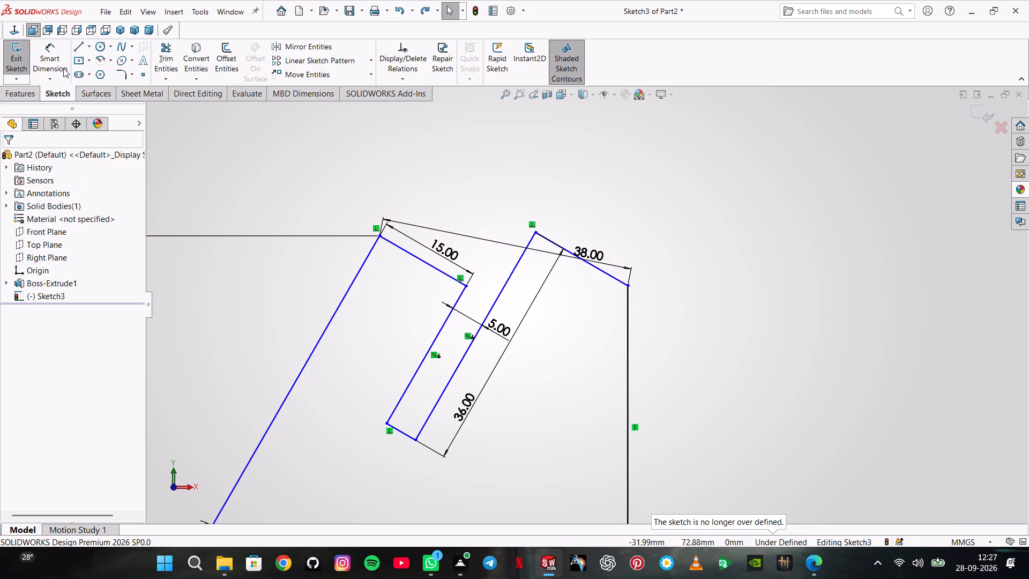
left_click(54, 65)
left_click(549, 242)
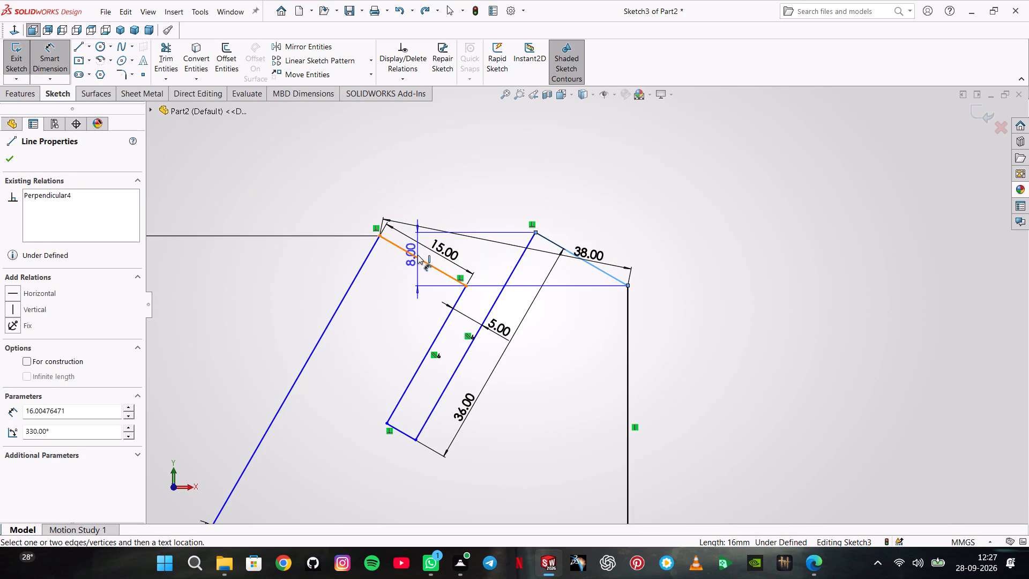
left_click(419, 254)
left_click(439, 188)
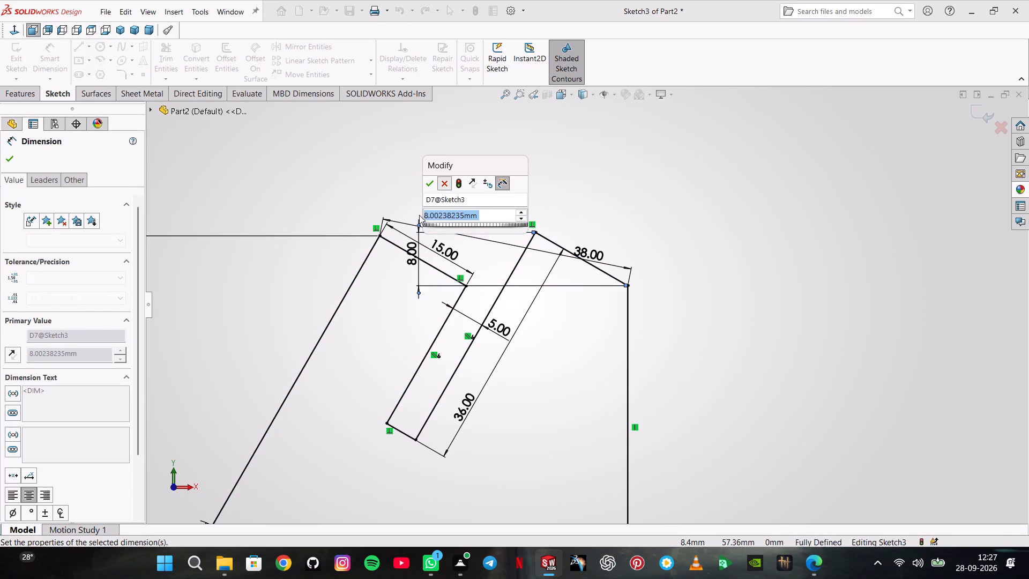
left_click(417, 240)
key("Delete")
Dimension the perpendicular distance between the two top edges on either side of the slot as 0 mm.
left_click(429, 264)
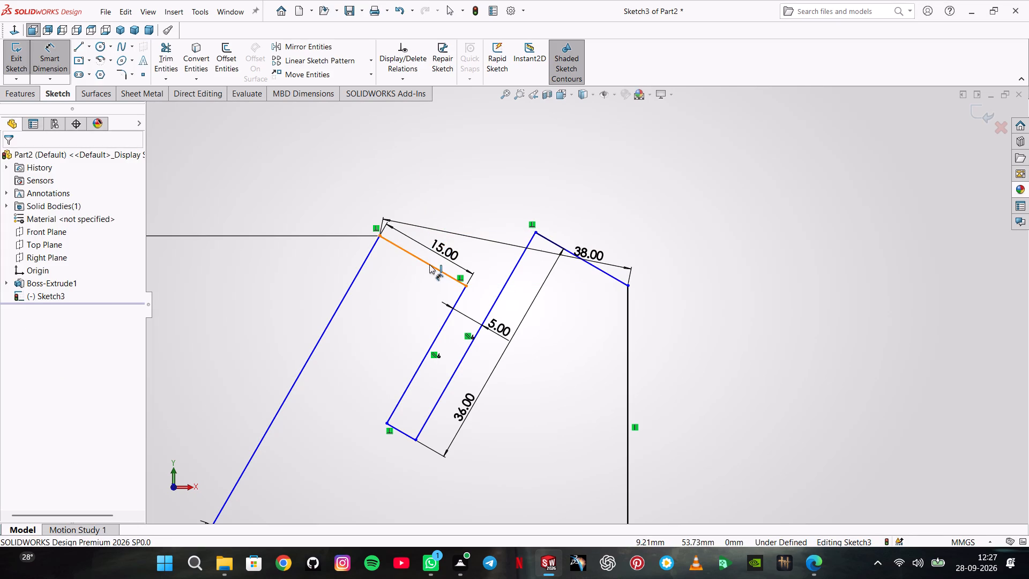
left_click(556, 242)
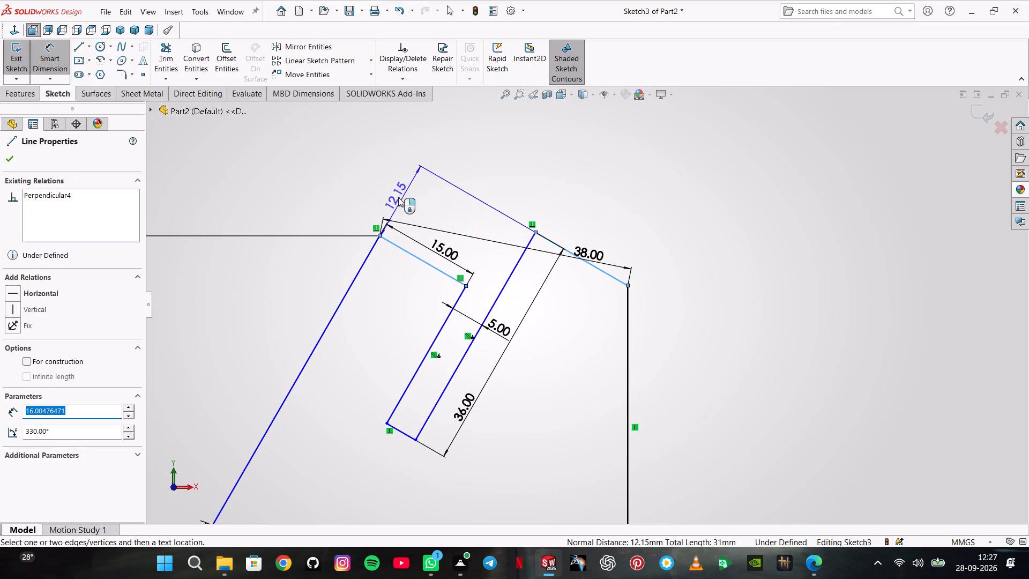
left_click(361, 184)
key("0")
key("Return")
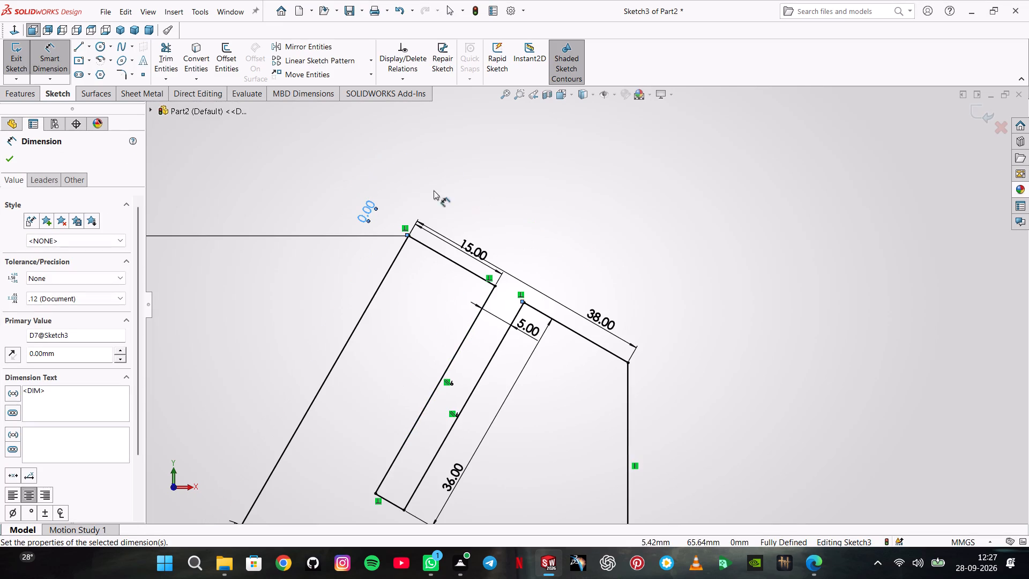
Set the angle between the profile's long slanted side and the base block to 65 degrees.
scroll(547, 229, "up", 3)
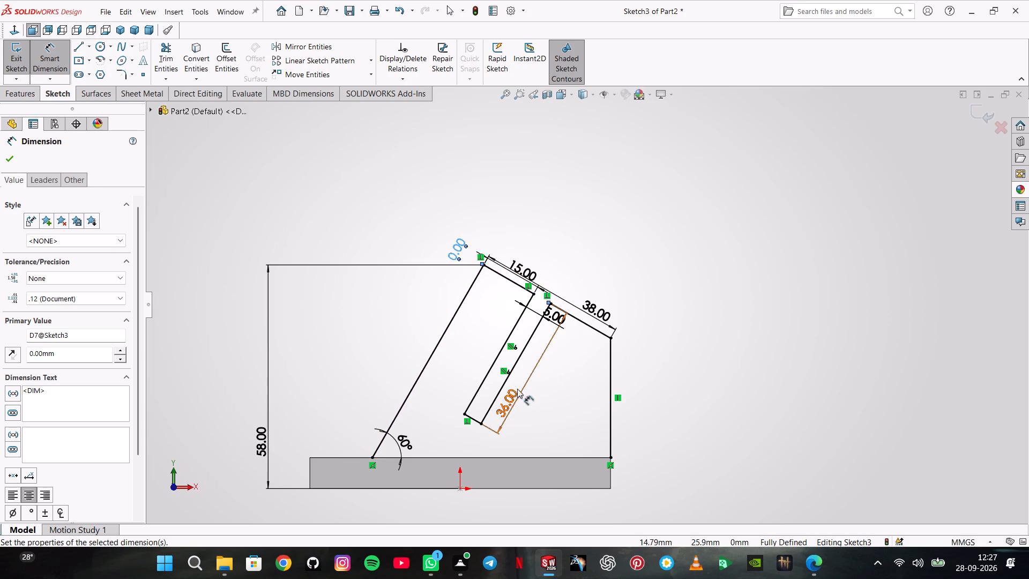
double_click(405, 438)
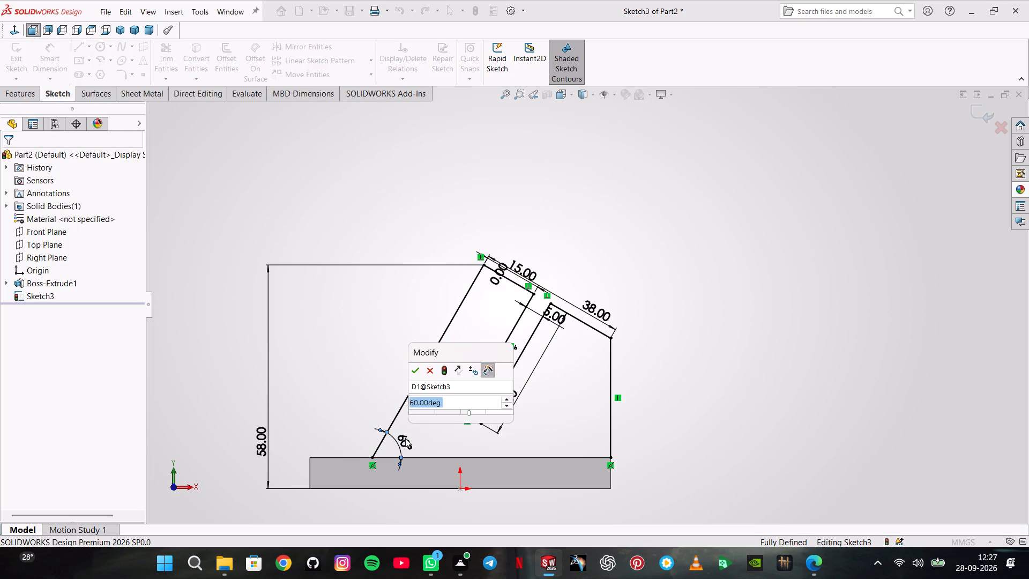
type("65")
key("Return")
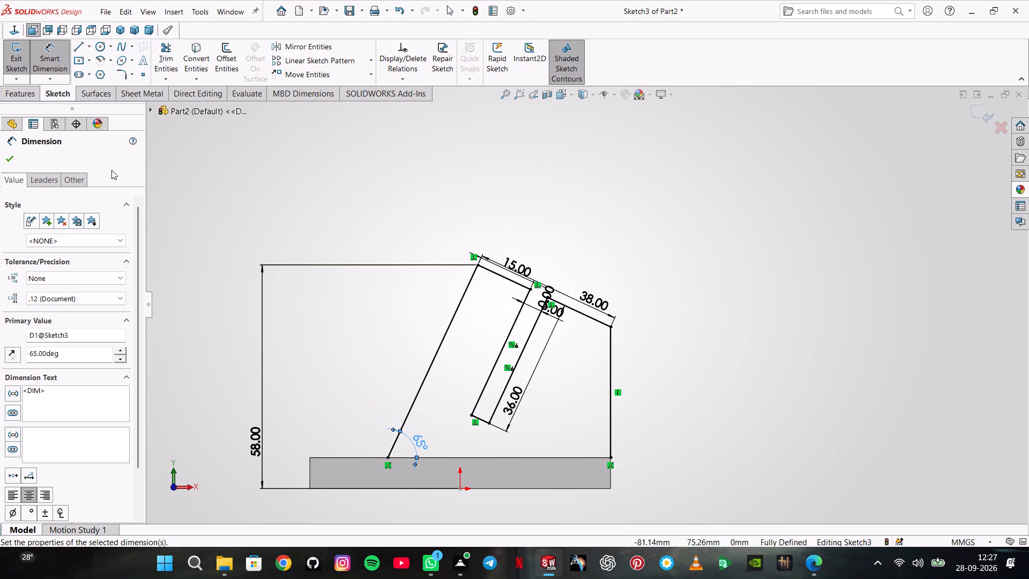
Close the profile's bottom with a line along the base block's top edge and exit the sketch.
left_click(80, 51)
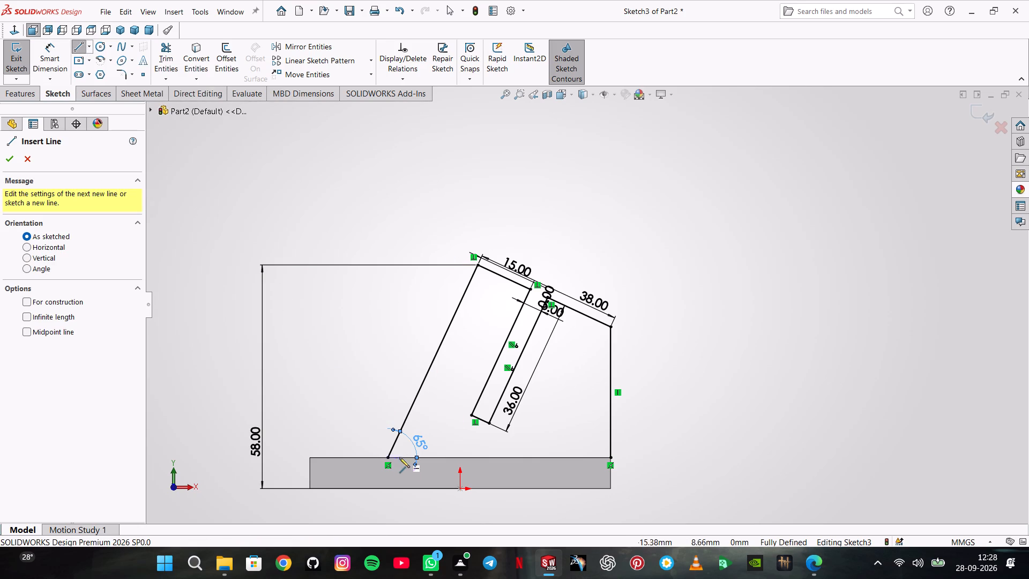
left_click(388, 458)
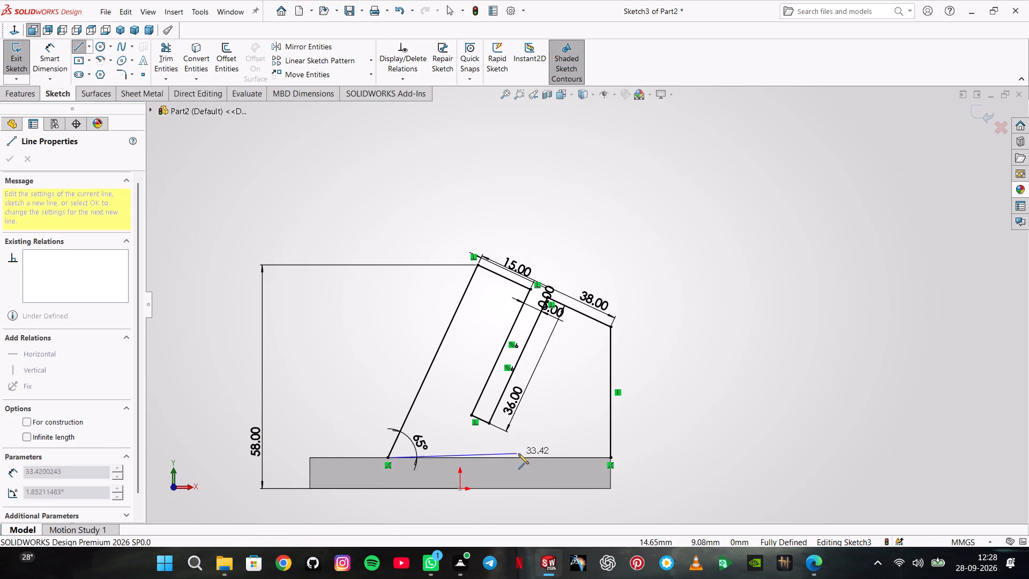
left_click(609, 456)
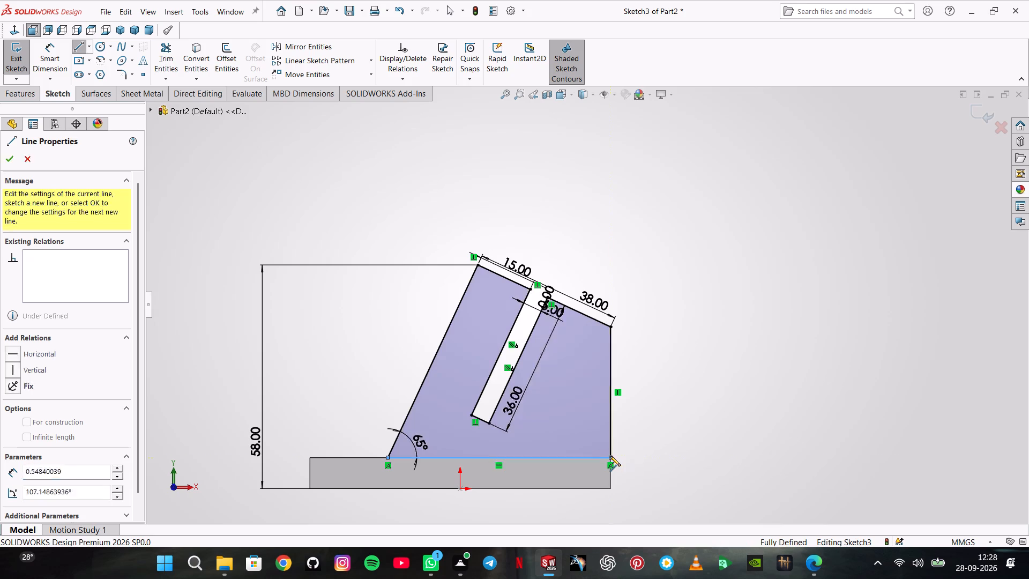
left_click(647, 370)
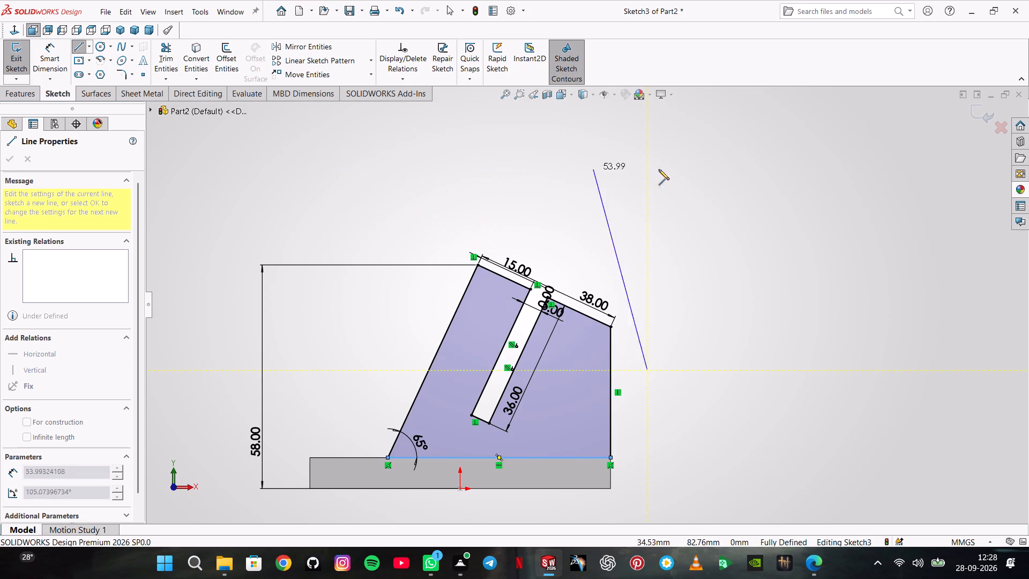
key("Escape")
key("Escape")
left_click(988, 112)
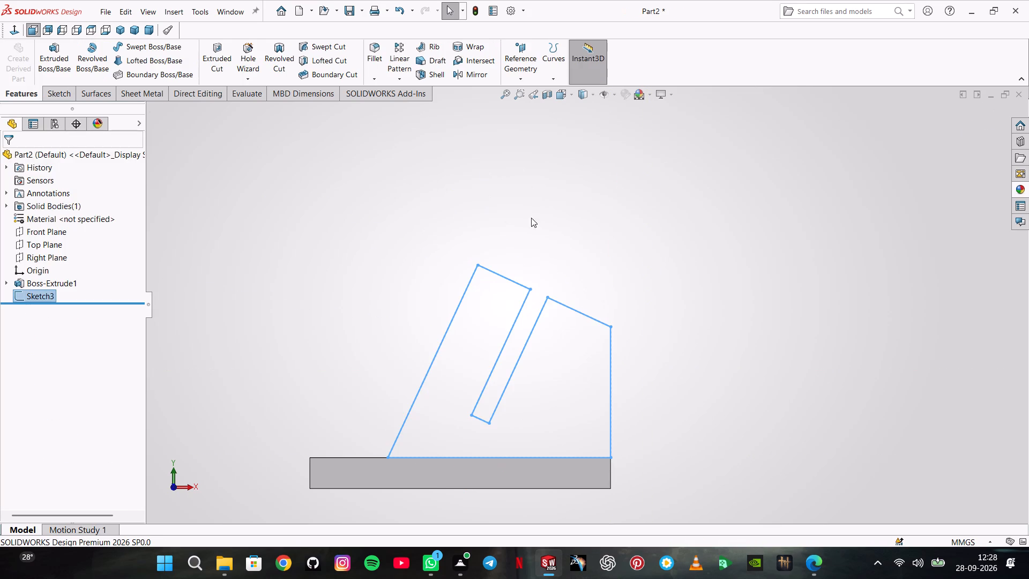
Start a new sketch on the base block's back face, opposite the slotted profile.
middle_click_drag(553, 233, 682, 329)
scroll(553, 233, "up", 1)
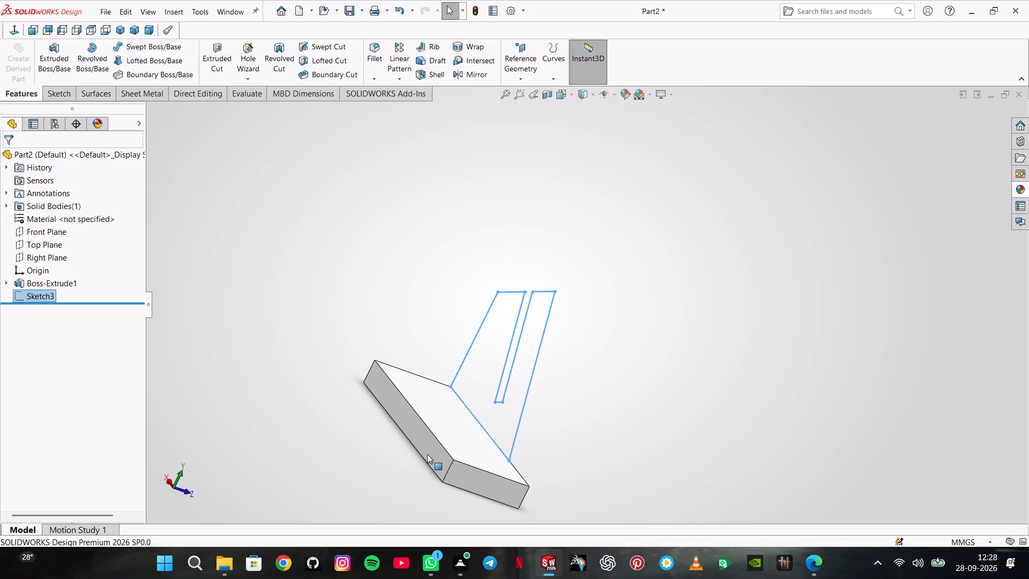
left_click(429, 454)
left_click(476, 419)
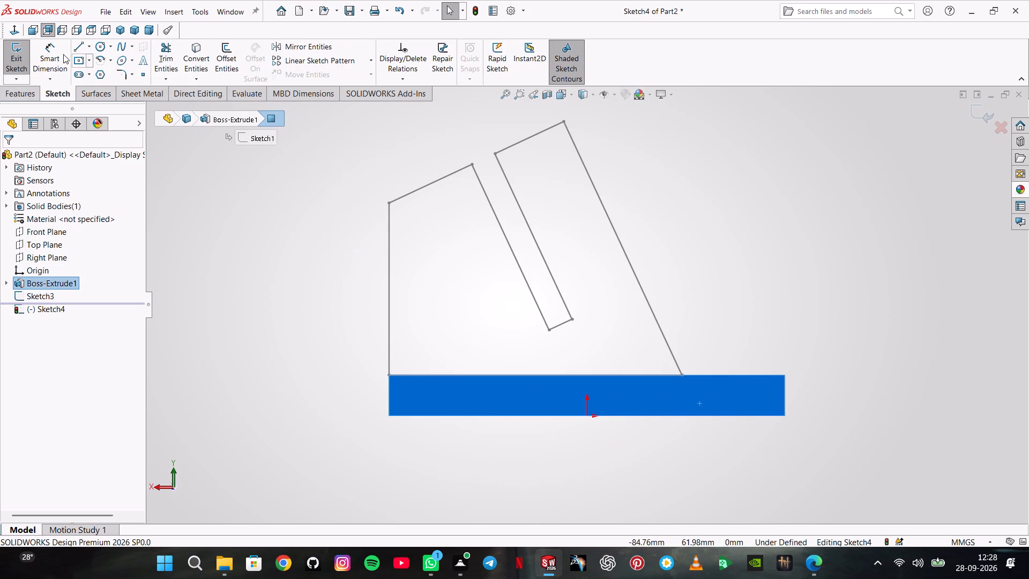
Sketch an open stepped outline about 26 mm wide and 22 mm high, from the back face's top corner to its top edge.
left_click(72, 48)
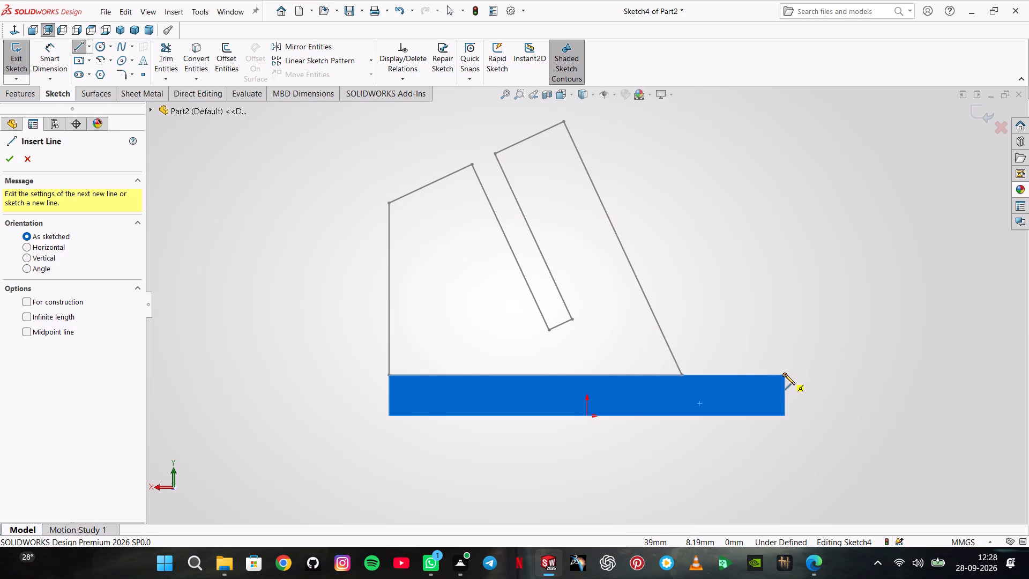
middle_click_drag(781, 349, 739, 381)
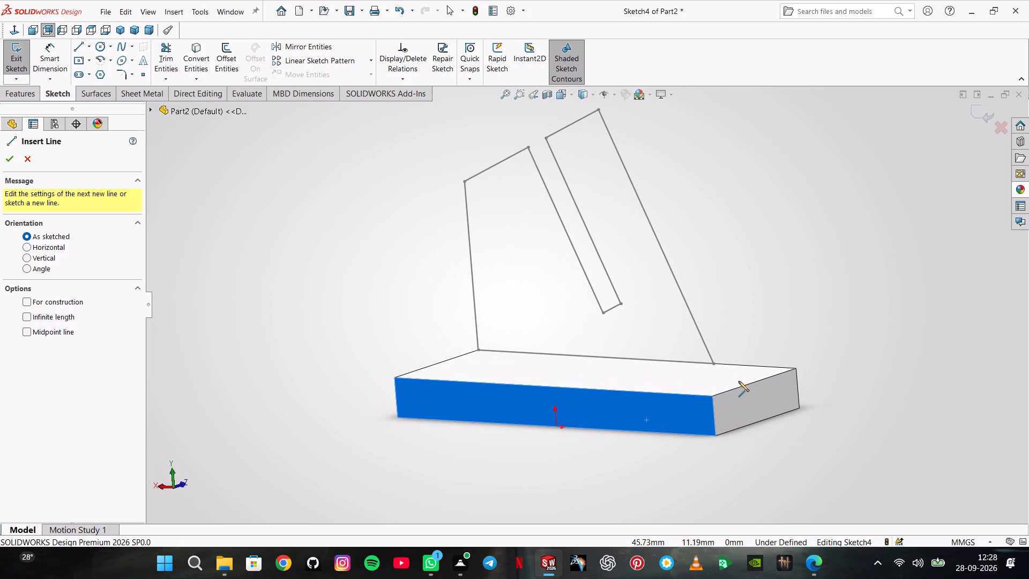
middle_click_drag(739, 381, 773, 370)
left_click(774, 388)
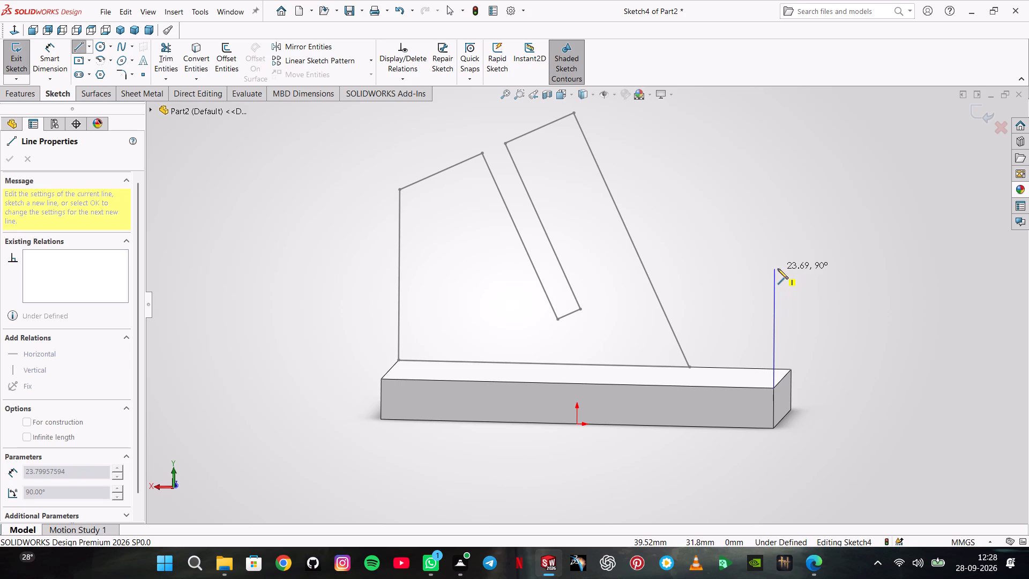
left_click(776, 344)
left_click(723, 343)
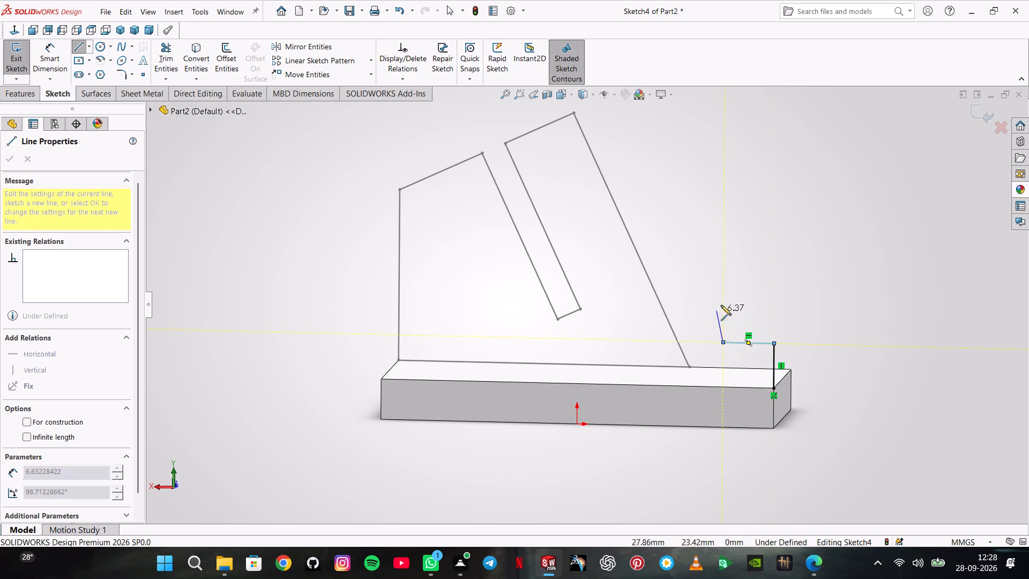
left_click(726, 278)
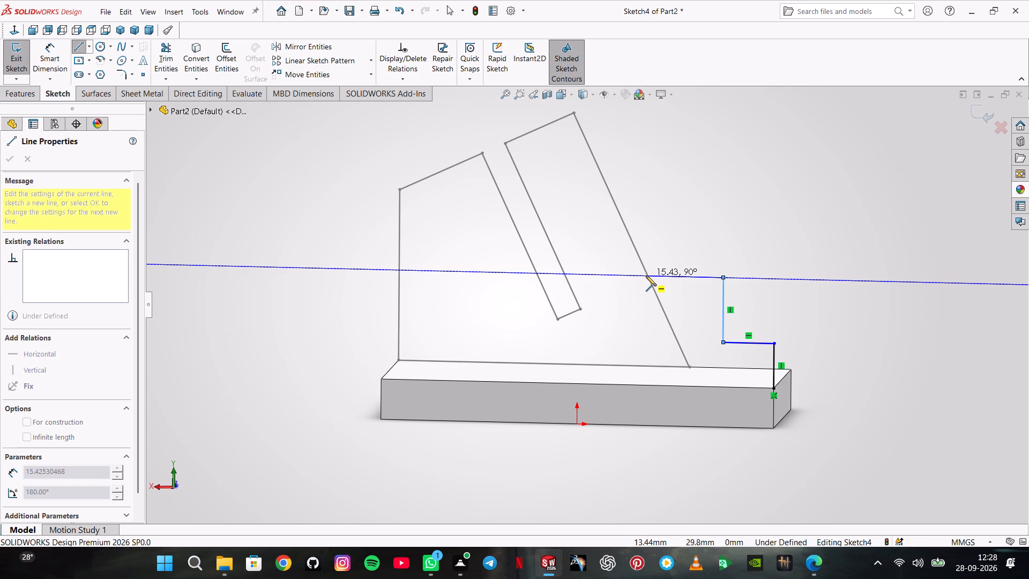
left_click(644, 276)
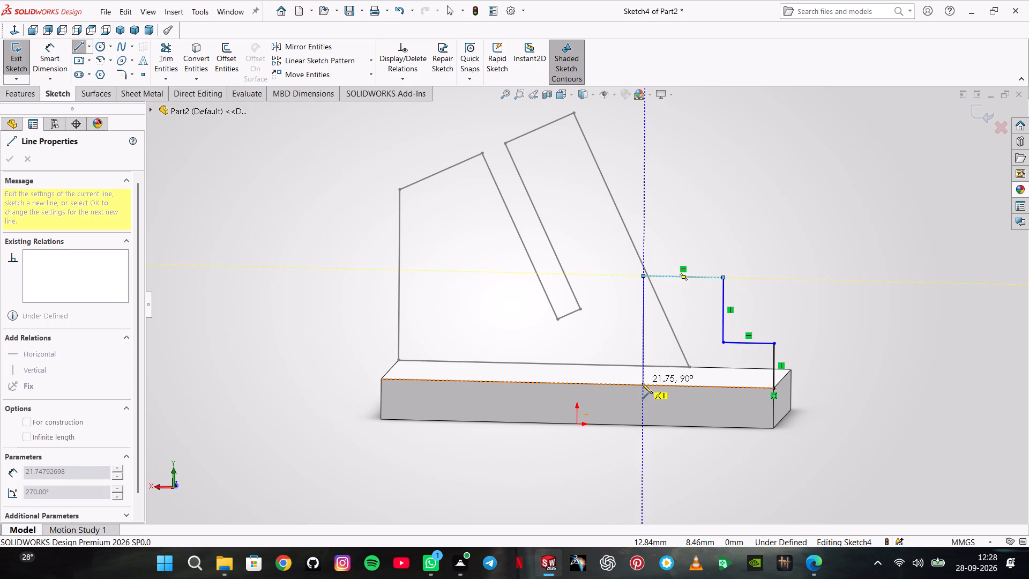
left_click(642, 385)
double_click(758, 306)
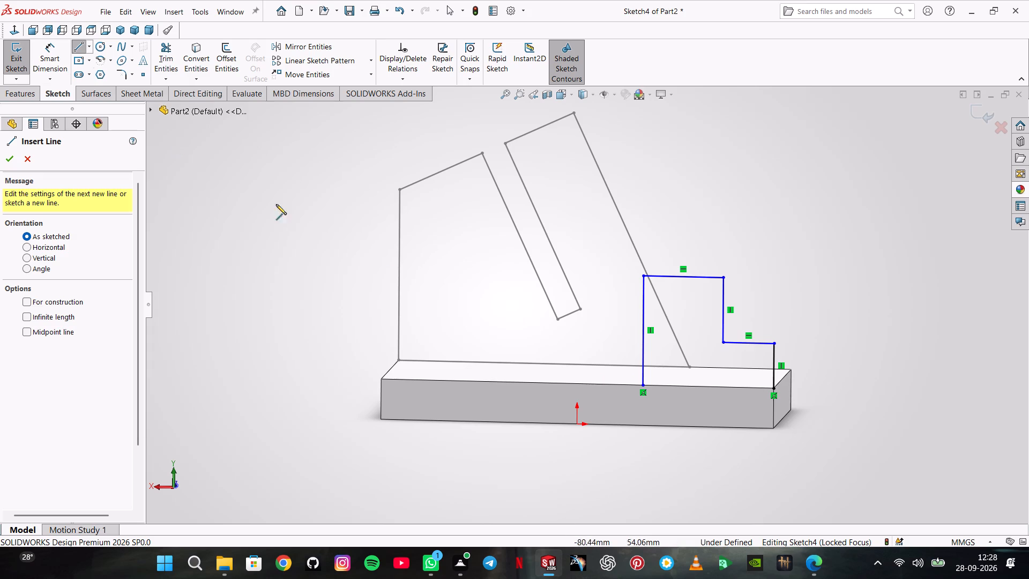
Close the stepped outline with a horizontal line along the base block's top edge.
left_click(642, 384)
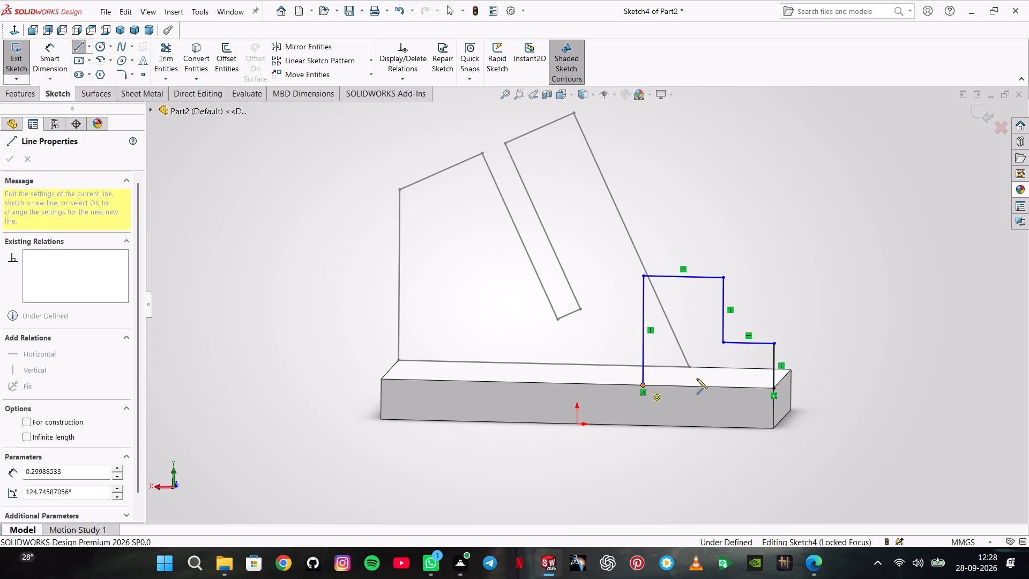
left_click(772, 388)
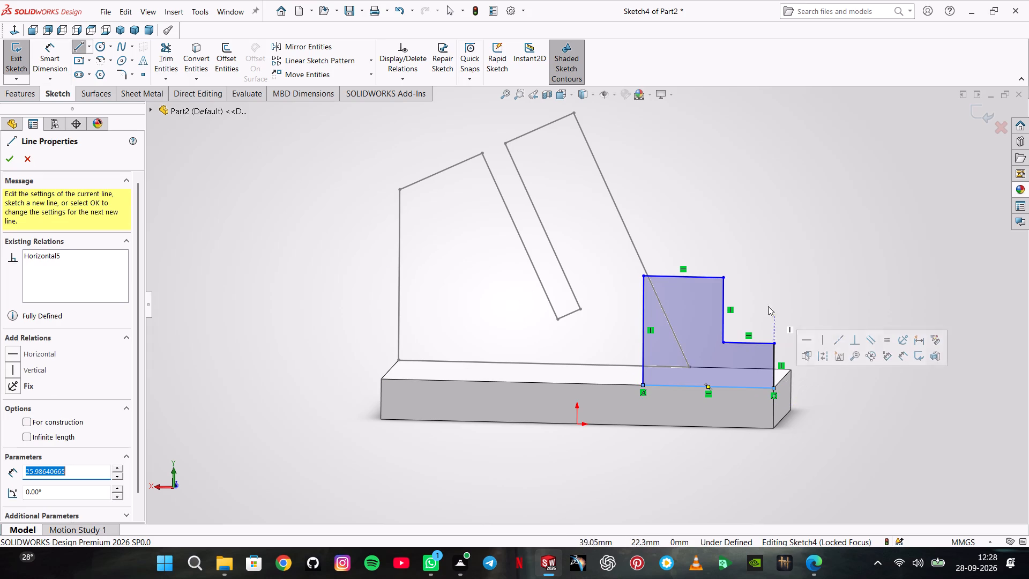
left_click(768, 287)
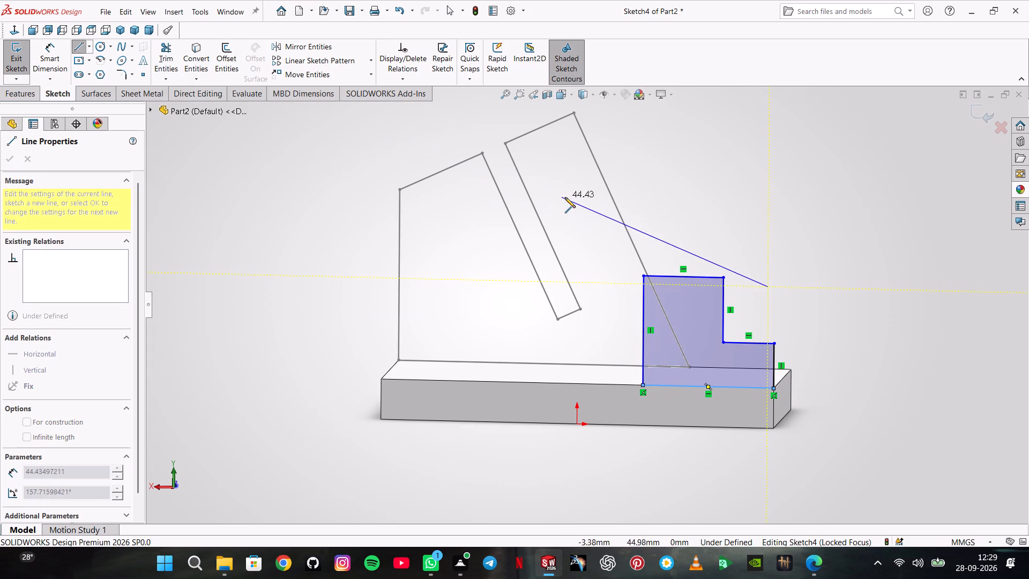
key("grave")
key("Escape")
key("Escape")
Dimension the short vertical side at the outer end of the L-shaped profile as 8 mm.
left_click(33, 50)
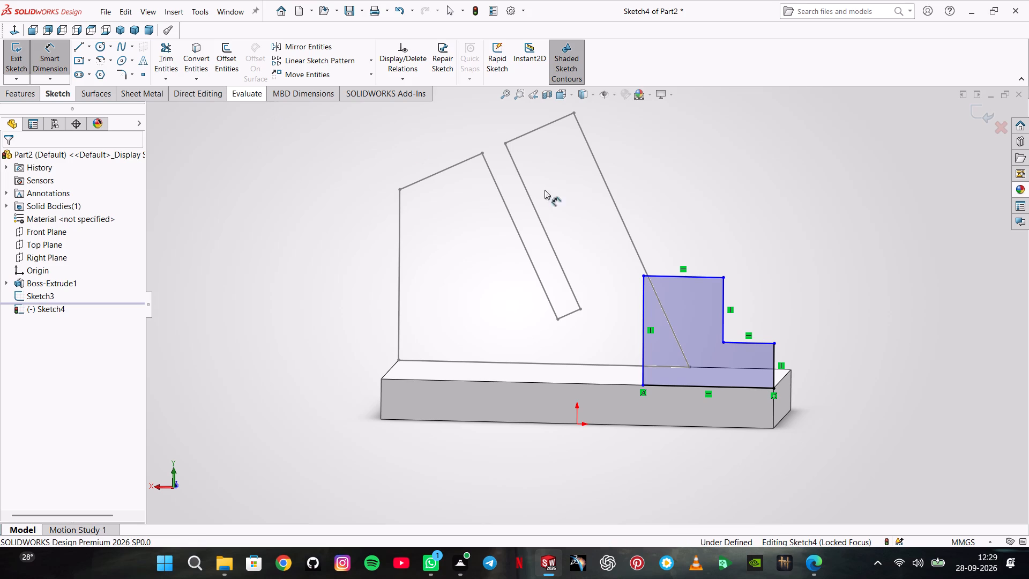
left_click(779, 365)
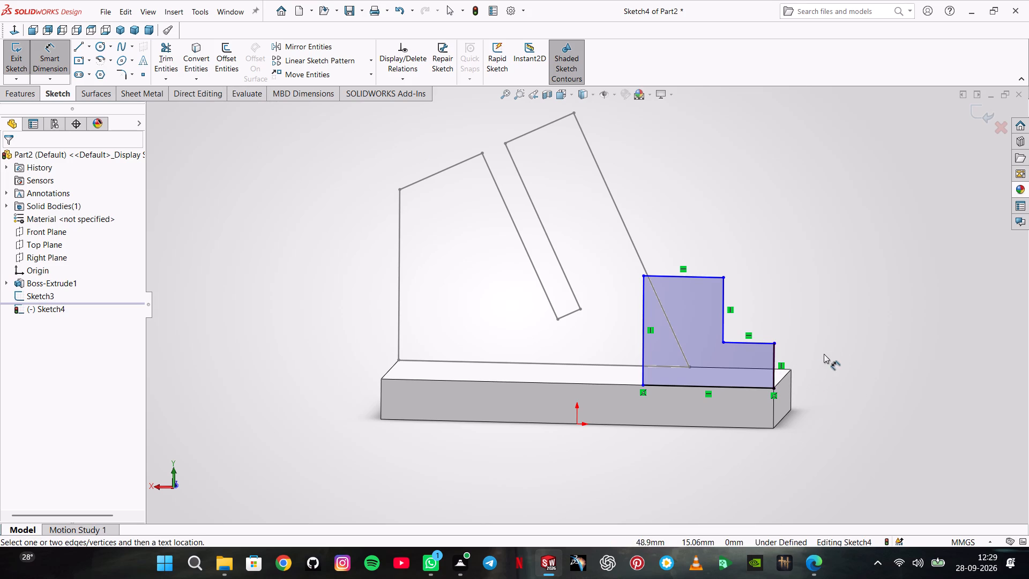
left_click(774, 359)
left_click(852, 366)
key("8")
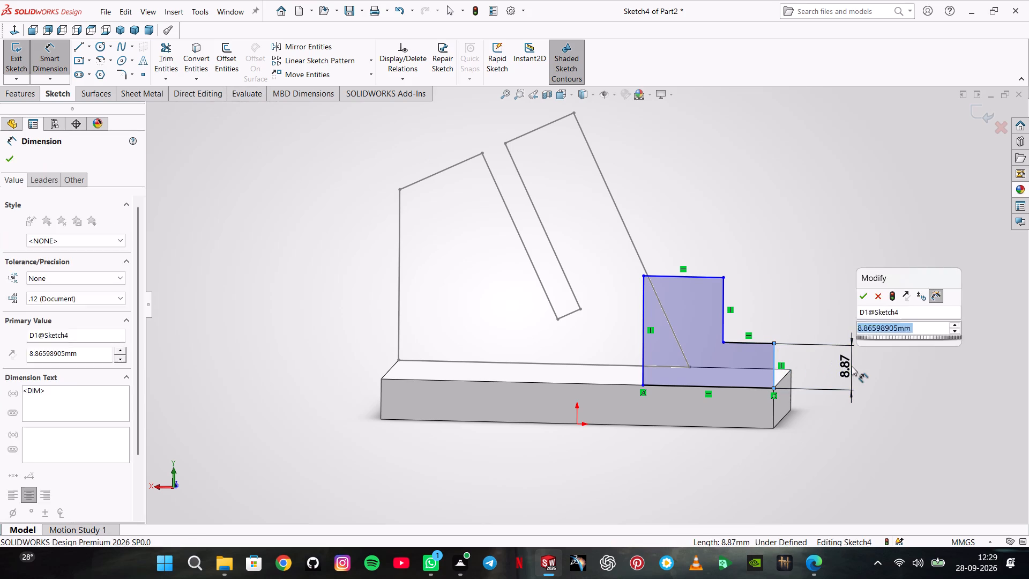
key("Return")
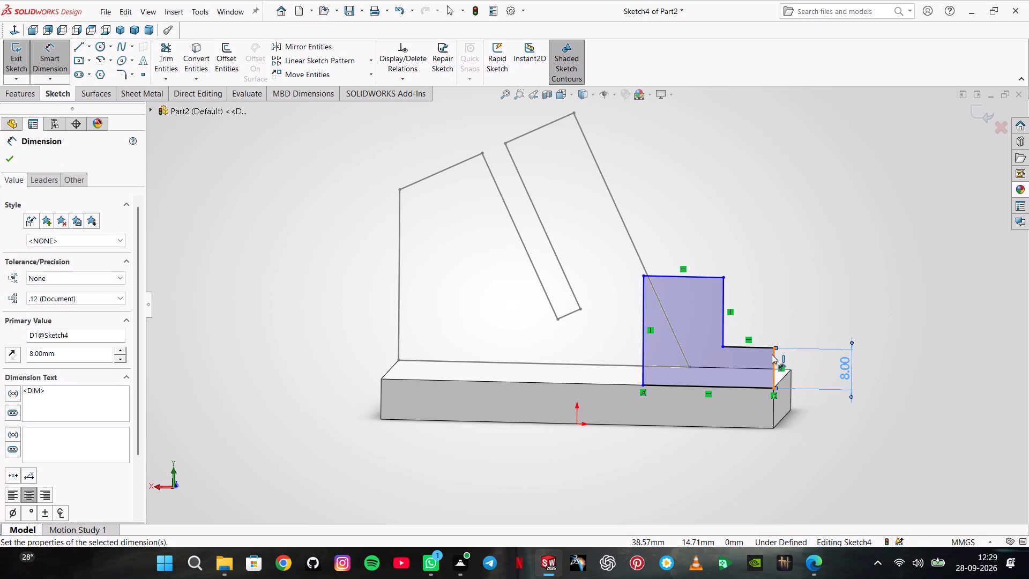
Dimension the horizontal distance between the short outer side and the upright's inner vertical side as 24 mm.
left_click(772, 354)
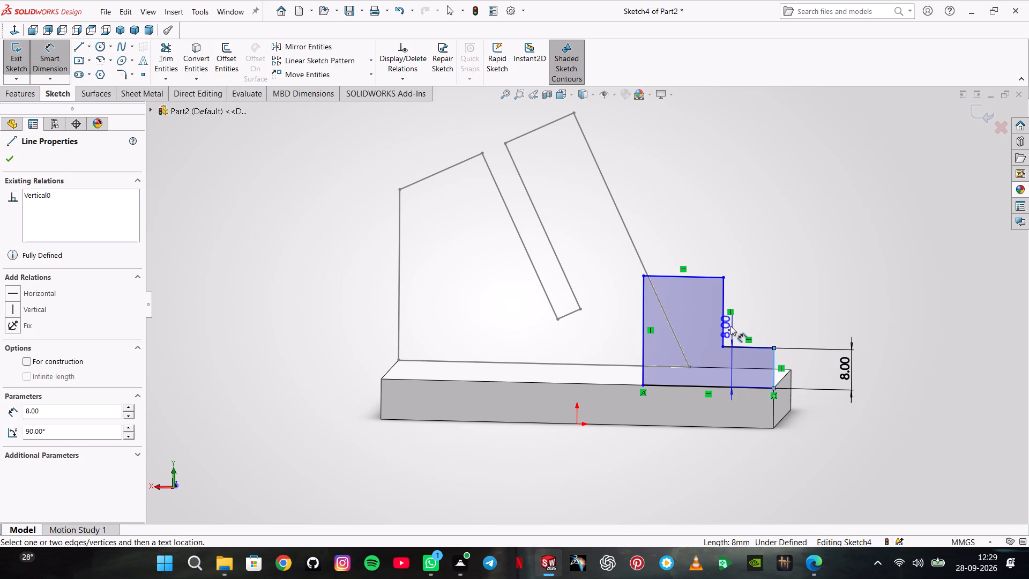
left_click(722, 320)
left_click(754, 263)
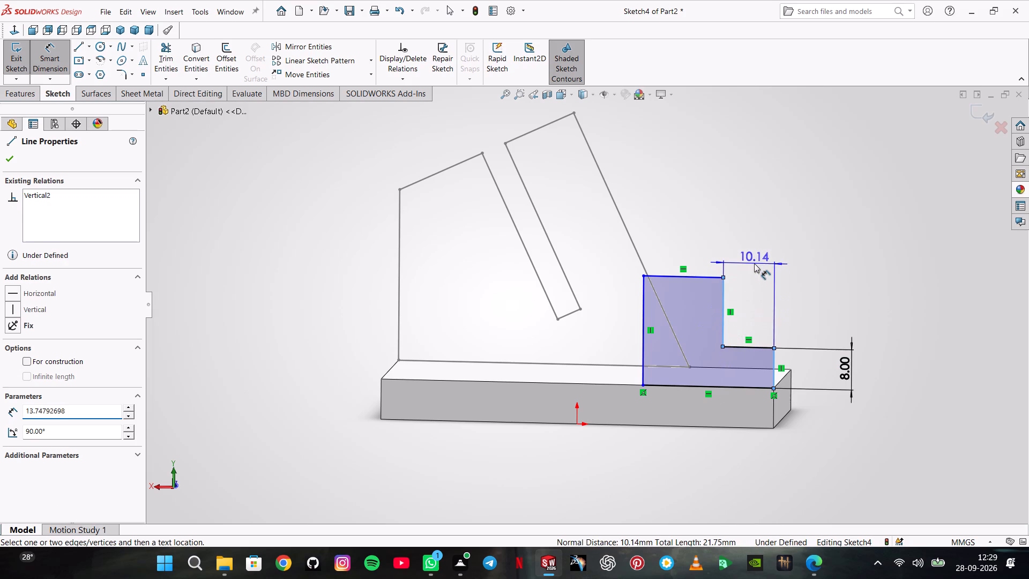
type("24")
key("Return")
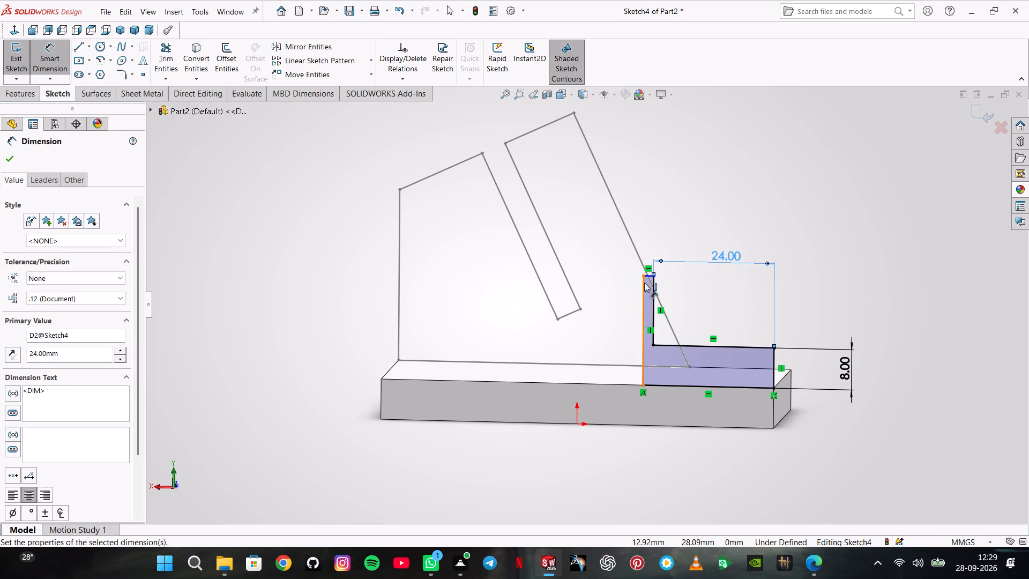
Set the width between the two vertical sides of the L-shaped profile's upright to 16 mm.
left_click(644, 286)
left_click(652, 287)
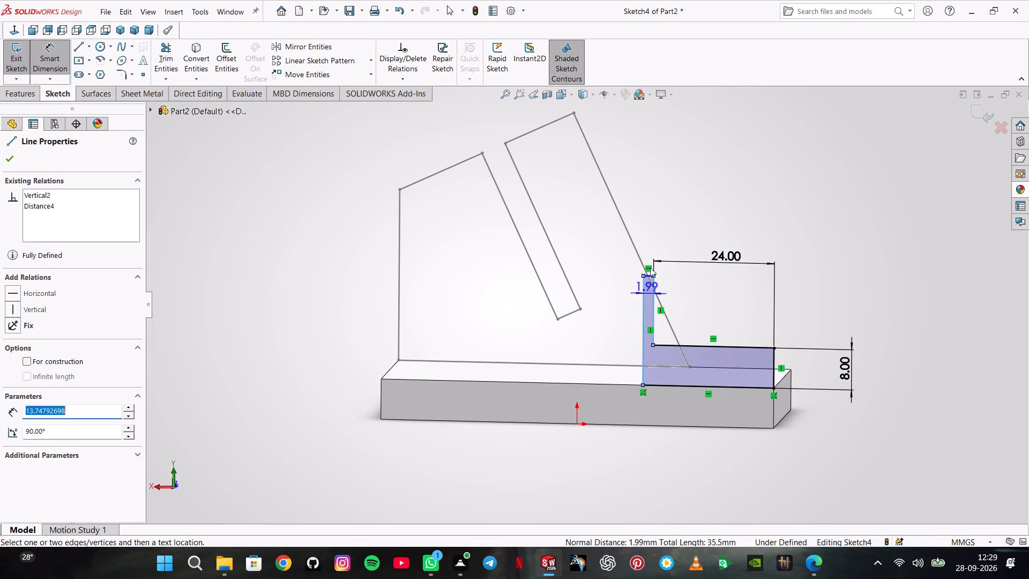
left_click(652, 233)
type("16")
key("Return")
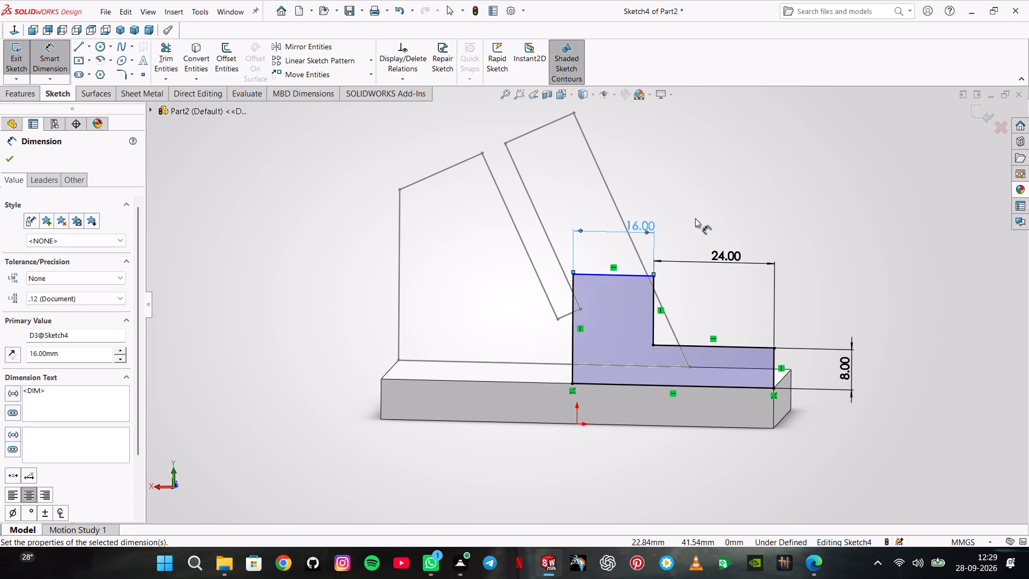
Dimension the height from the base block's bottom edge to the L-shaped profile's top line as 18+16 mm, giving 34 mm.
middle_click_drag(759, 239, 585, 300)
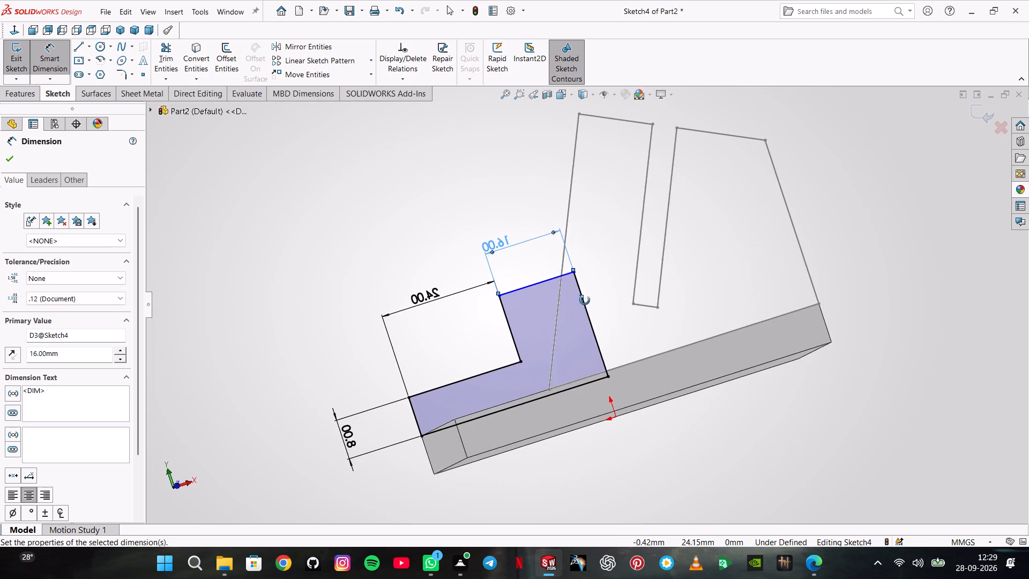
middle_click_drag(585, 300, 601, 311)
scroll(592, 301, "up", 1)
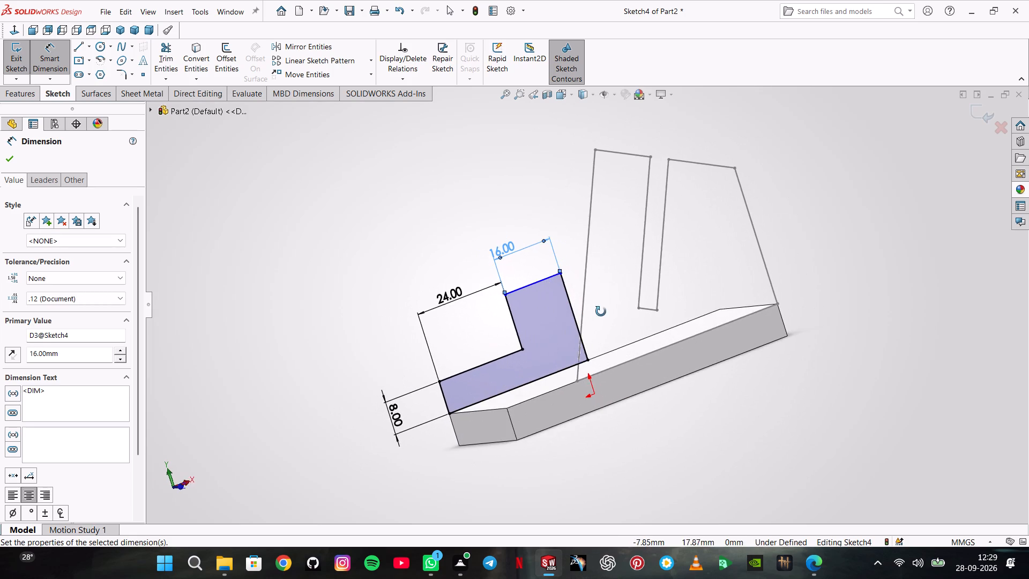
middle_click_drag(601, 311, 622, 311)
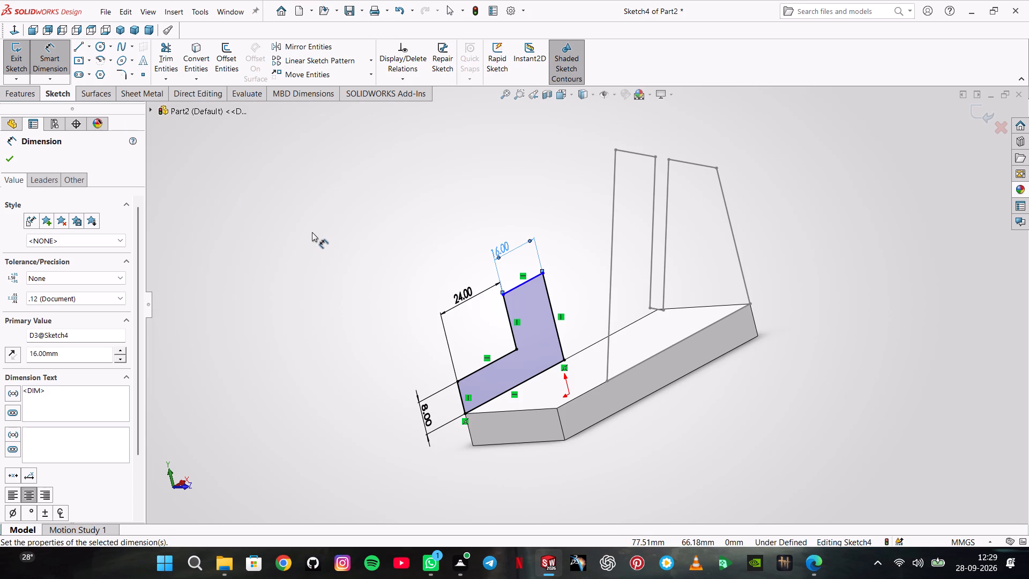
middle_click_drag(415, 320, 388, 302)
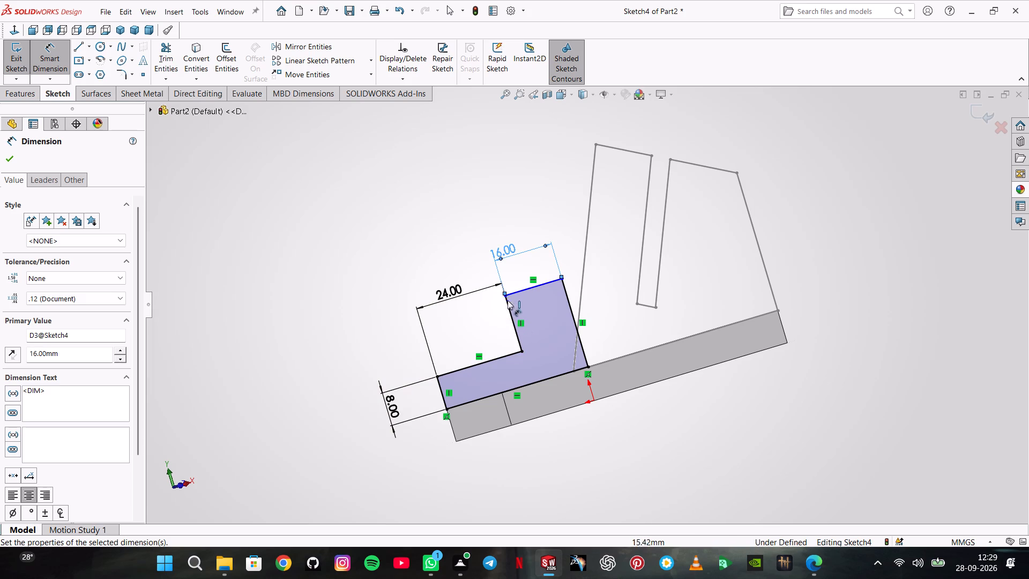
left_click(521, 290)
middle_click_drag(497, 400, 613, 404)
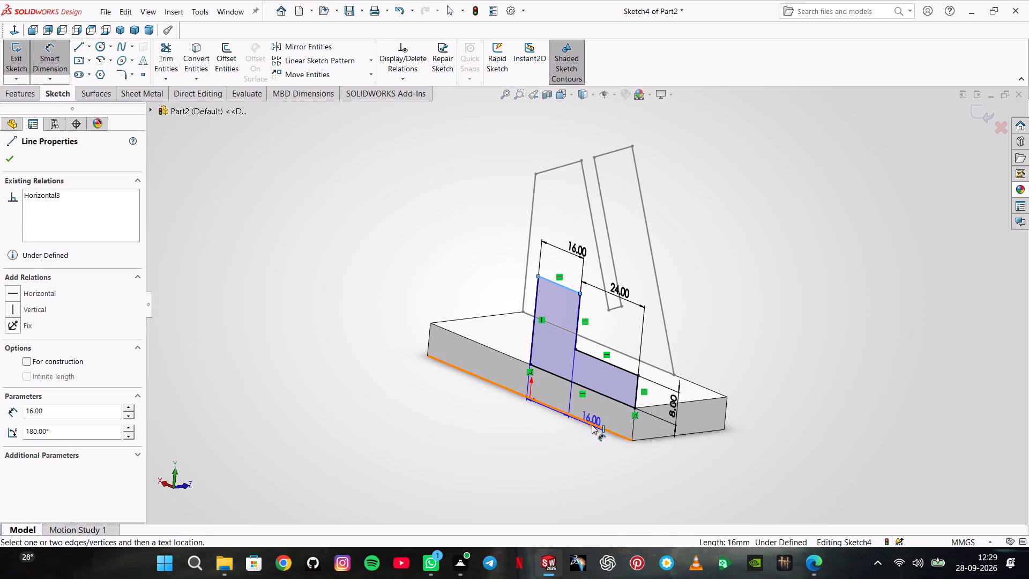
left_click(592, 425)
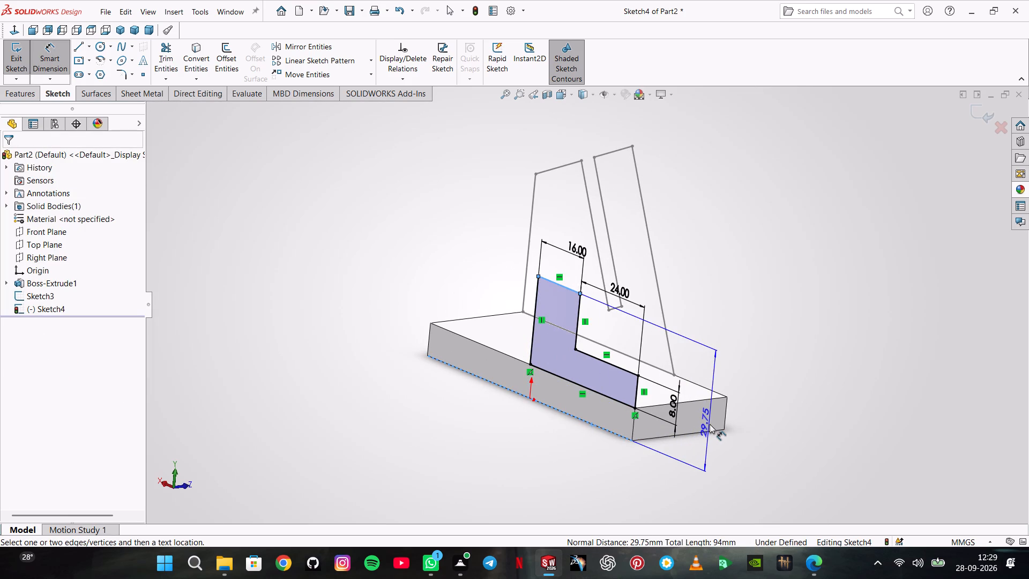
left_click(710, 424)
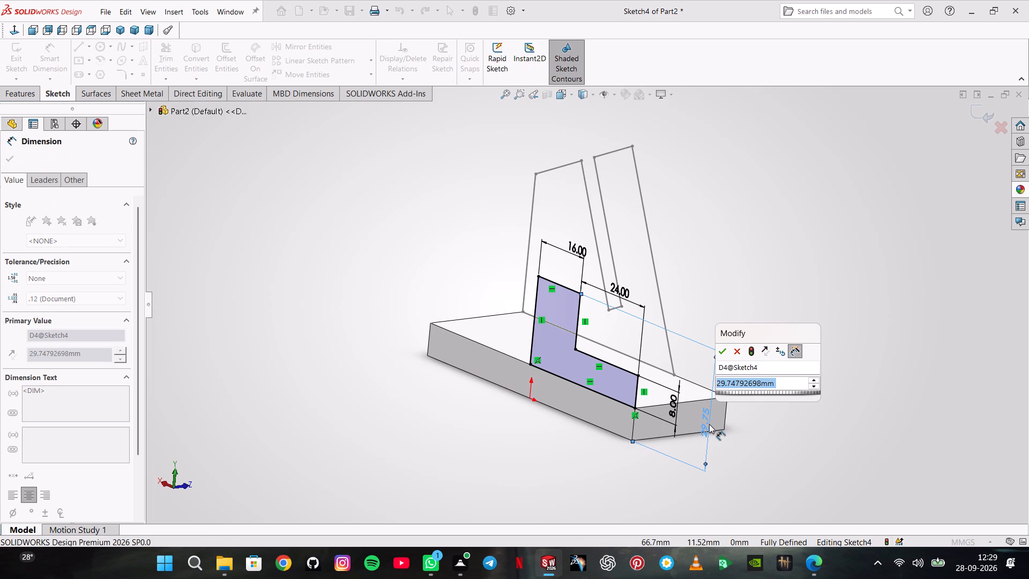
key("1")
key("8")
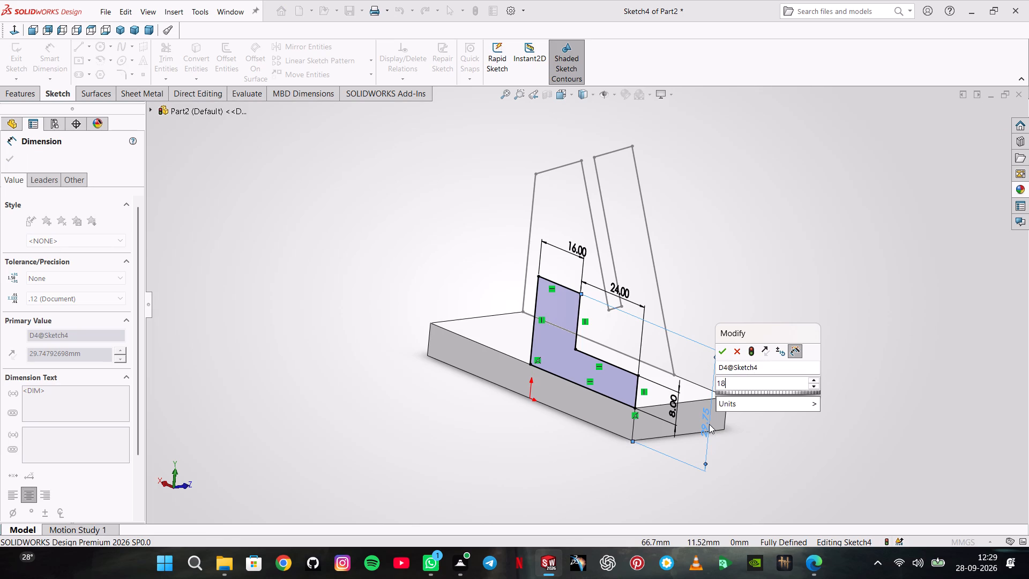
type("+16")
key("Return")
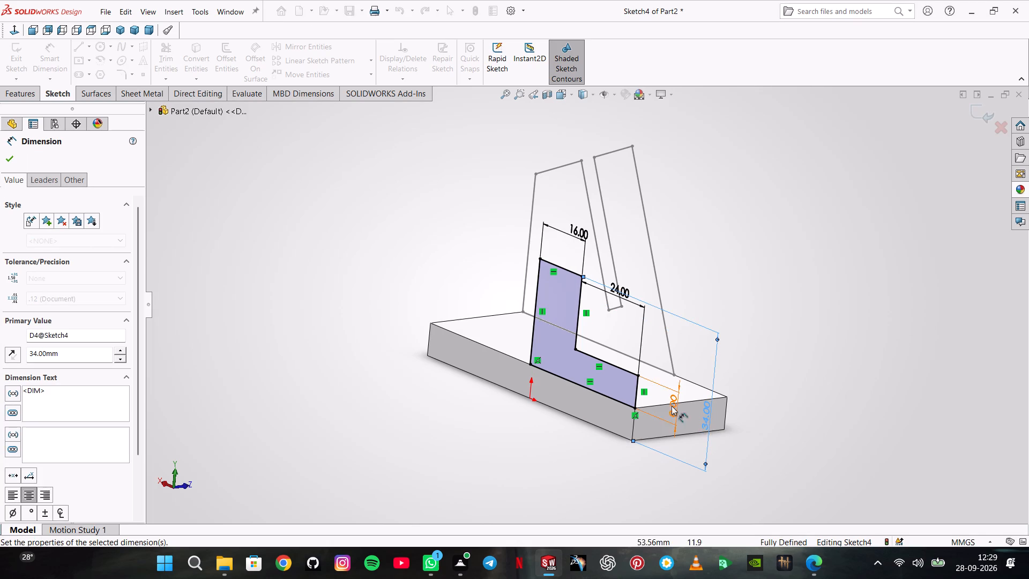
Add a driven dimension between the L-shaped profile's lower ledge and the base block's bottom edge.
left_click(629, 373)
left_click(614, 434)
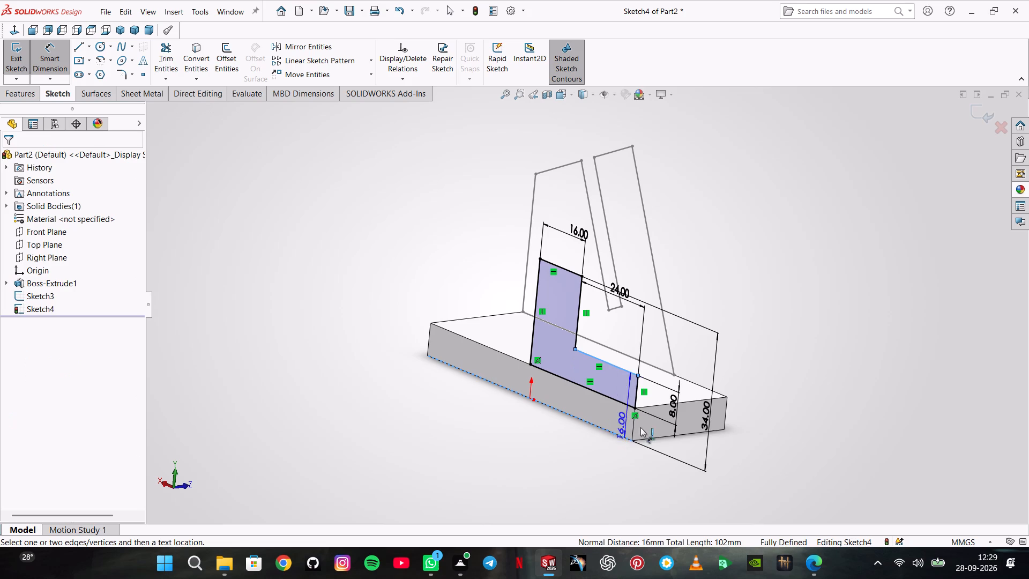
left_click(730, 443)
left_click(592, 273)
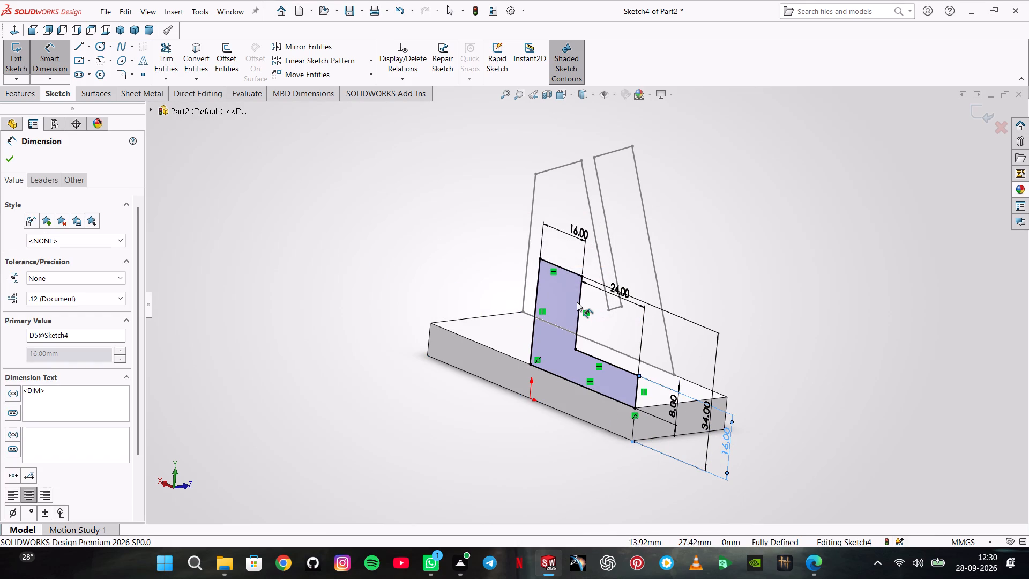
Add a driven height dimension between the L-shaped profile's top line and its lower ledge, and finish dimensioning.
left_click(571, 272)
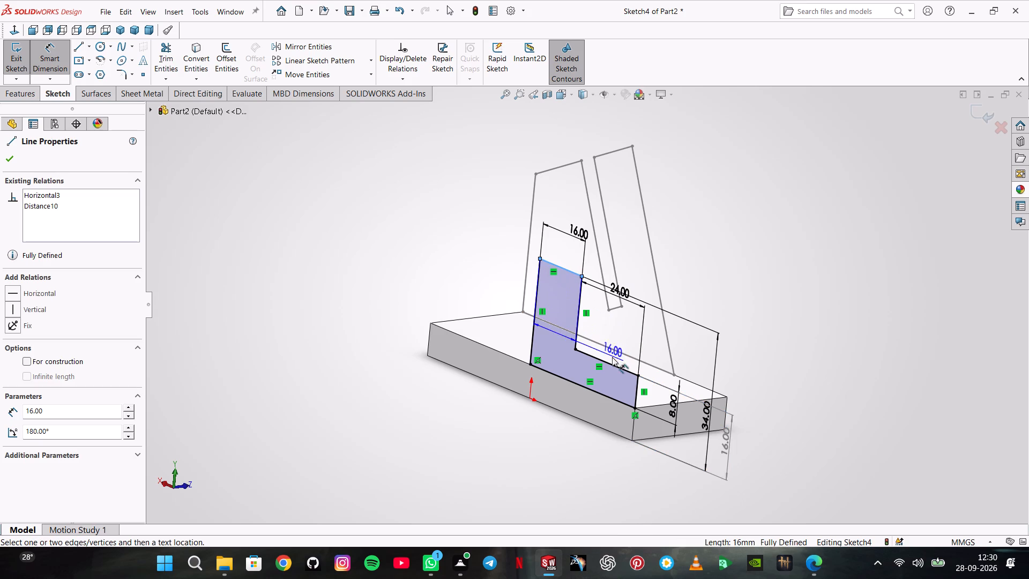
left_click(610, 366)
left_click(737, 378)
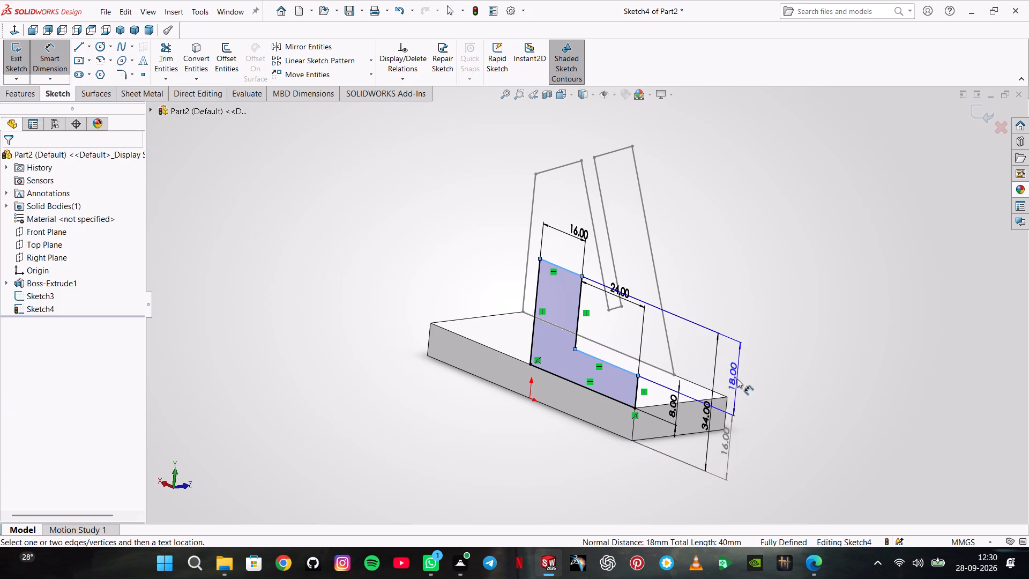
left_click(579, 278)
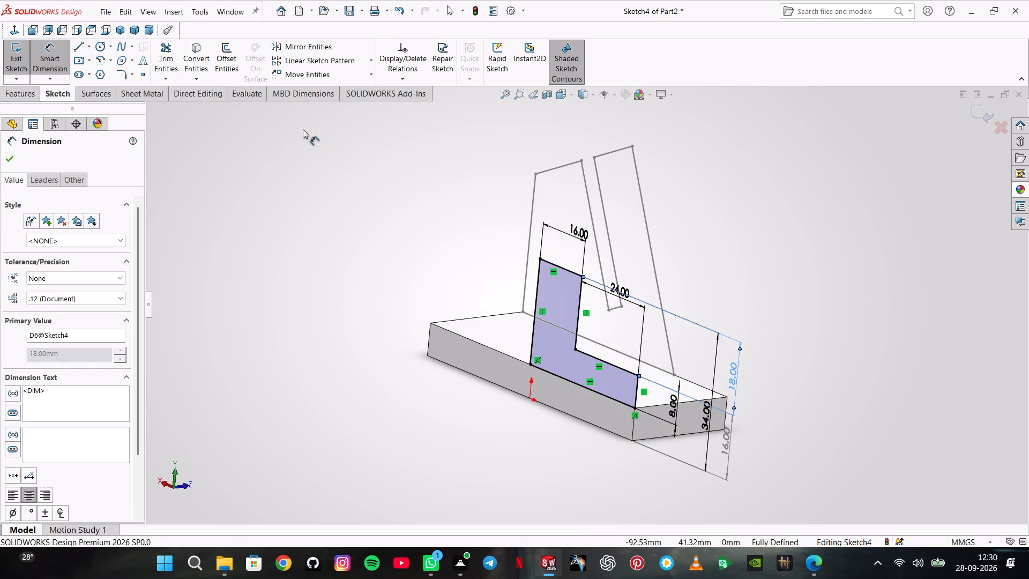
left_click(13, 162)
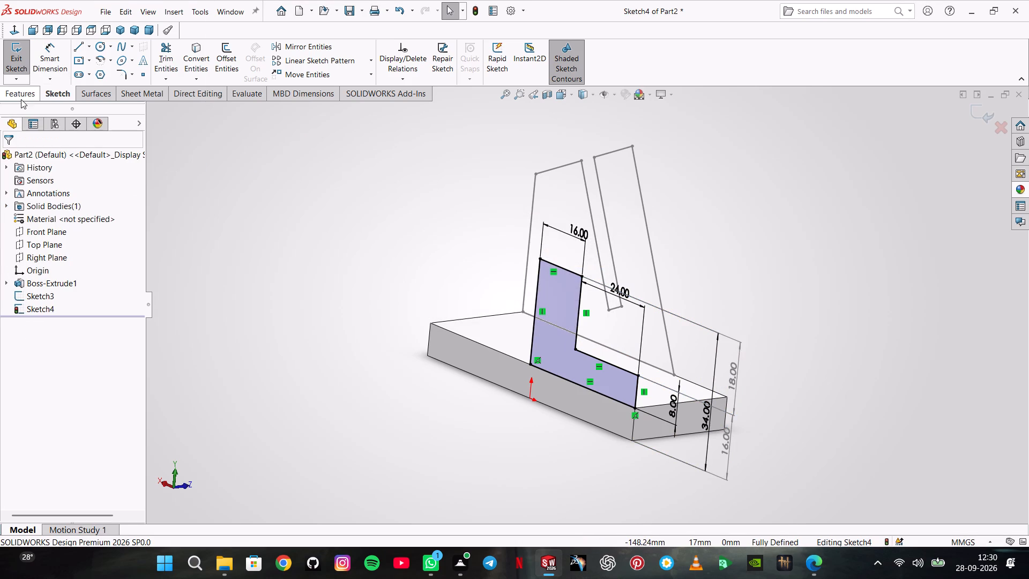
Extrude the L-shaped profile in the reversed direction, using Up To Surface with the base block's front face as the end.
left_click(21, 99)
left_click(58, 76)
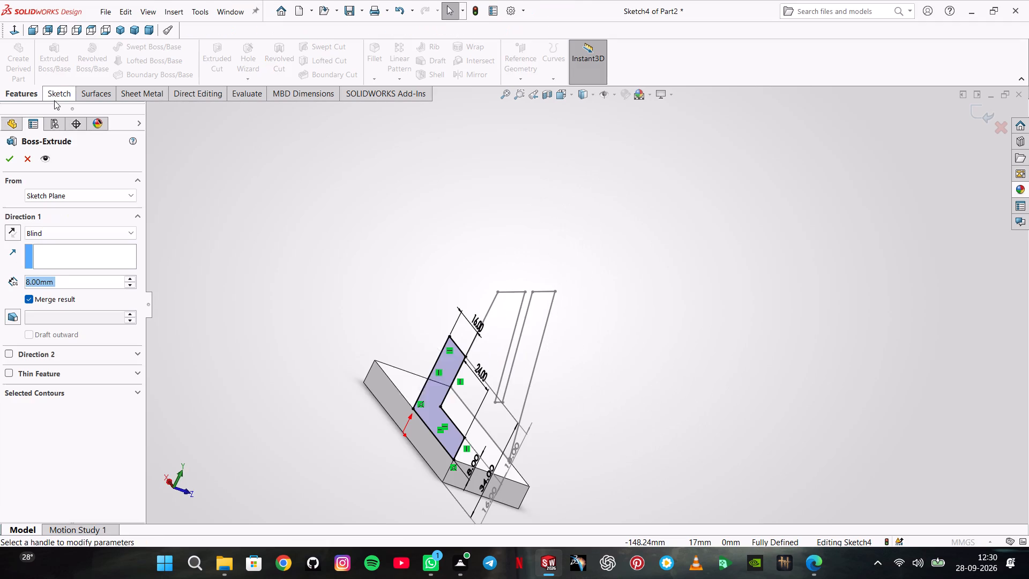
left_click(13, 228)
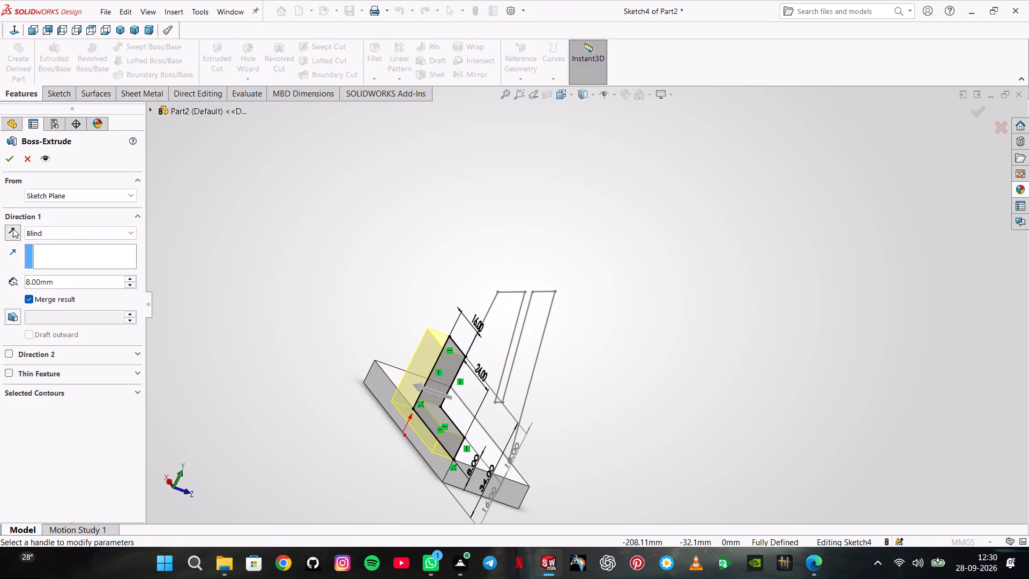
left_click(96, 221)
left_click(99, 226)
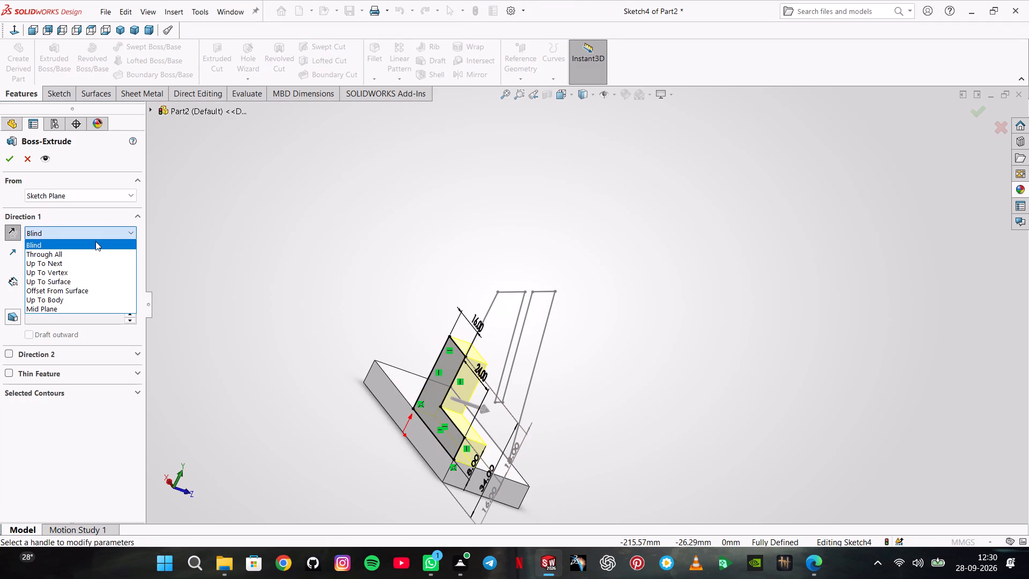
left_click(70, 281)
middle_click_drag(490, 392, 413, 357)
left_click(452, 470)
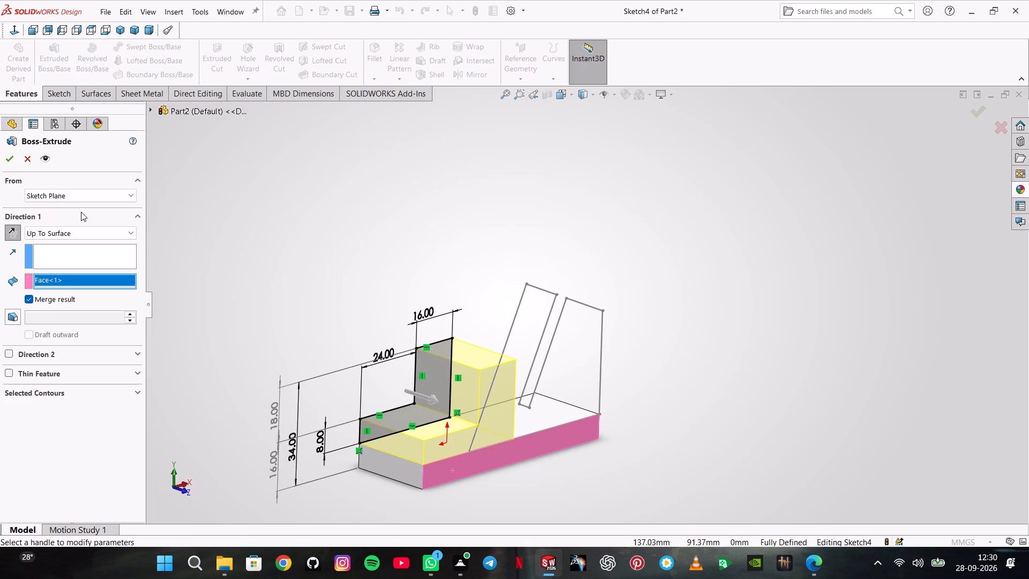
left_click(13, 156)
Examine the L-shaped extrusion and the slotted front-face profile's sketch geometry and dimensions.
middle_click_drag(324, 243, 308, 218)
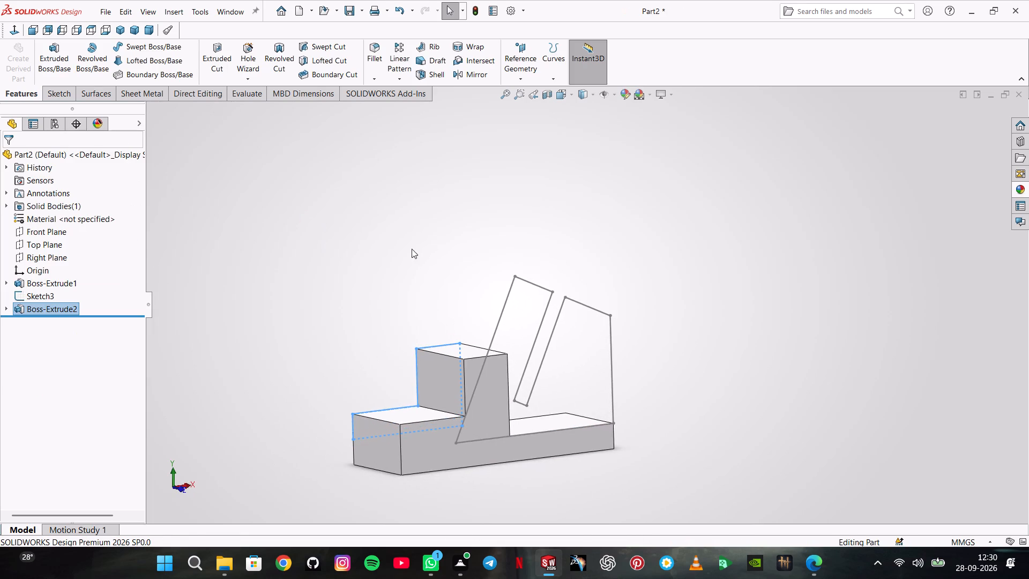
scroll(480, 262, "down", 4)
scroll(435, 262, "up", 4)
left_click(377, 256)
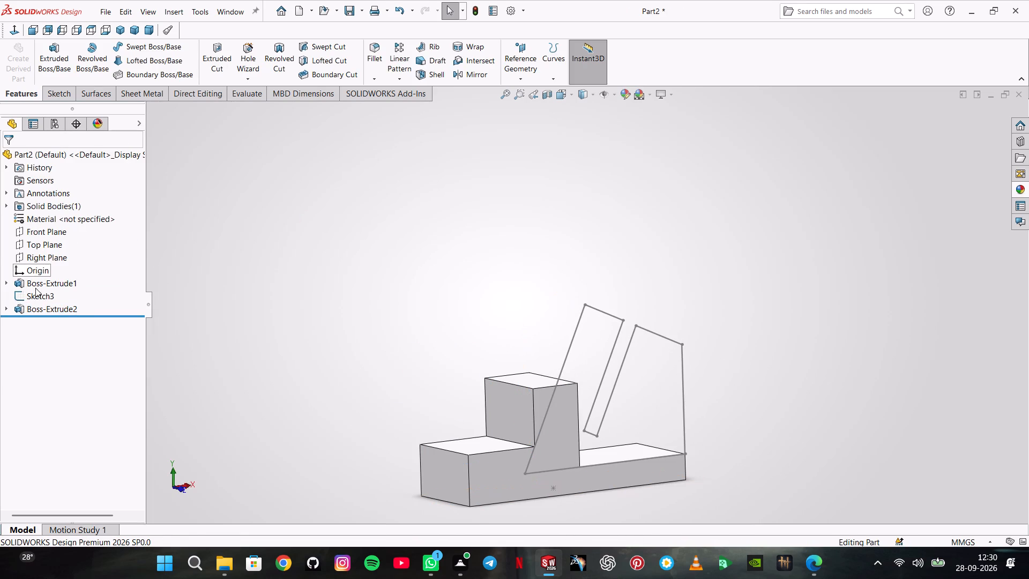
right_click(35, 292)
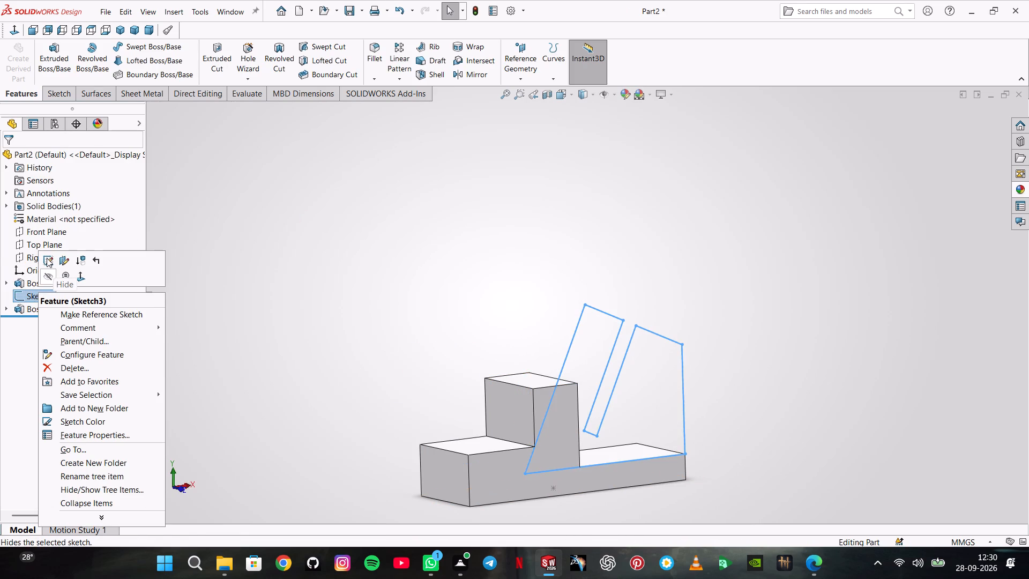
left_click(47, 258)
middle_click_drag(429, 275, 477, 314)
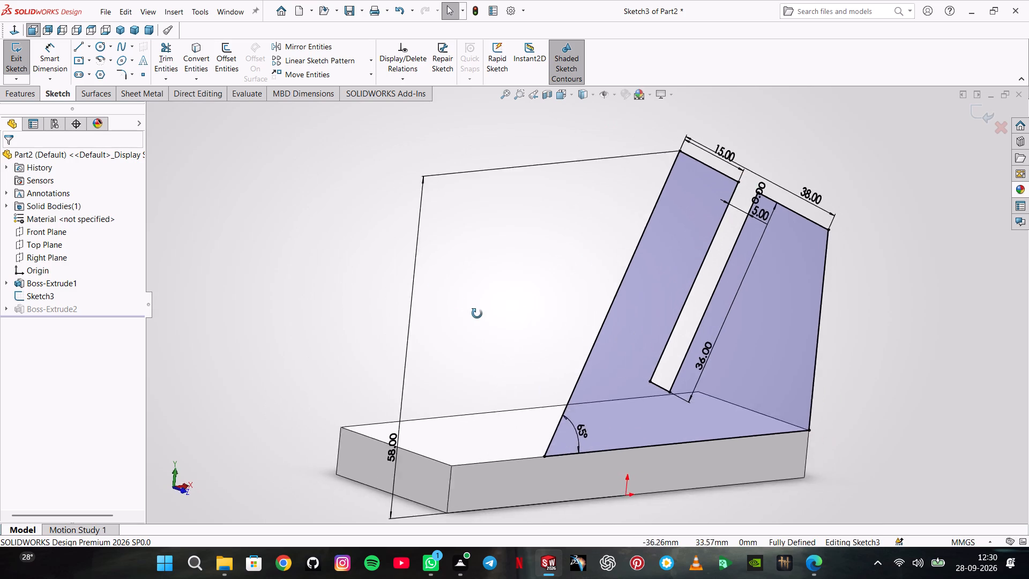
middle_click_drag(477, 314, 453, 312)
scroll(453, 312, "up", 1)
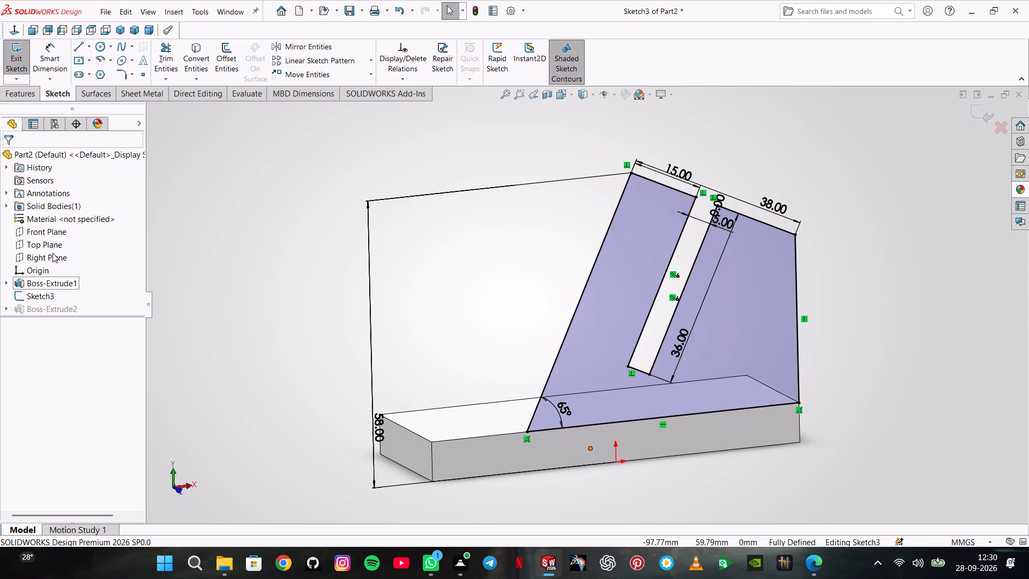
left_click(14, 61)
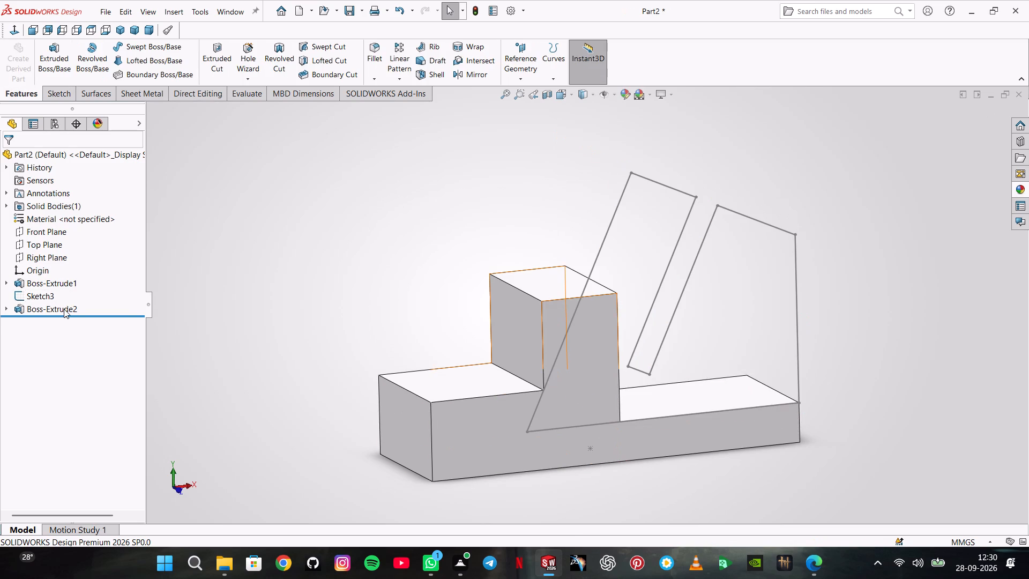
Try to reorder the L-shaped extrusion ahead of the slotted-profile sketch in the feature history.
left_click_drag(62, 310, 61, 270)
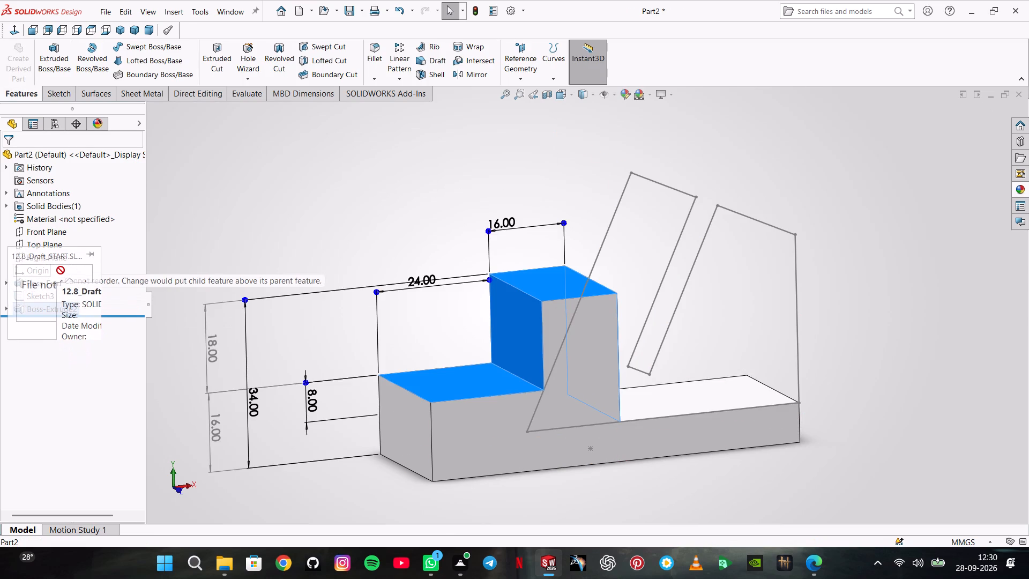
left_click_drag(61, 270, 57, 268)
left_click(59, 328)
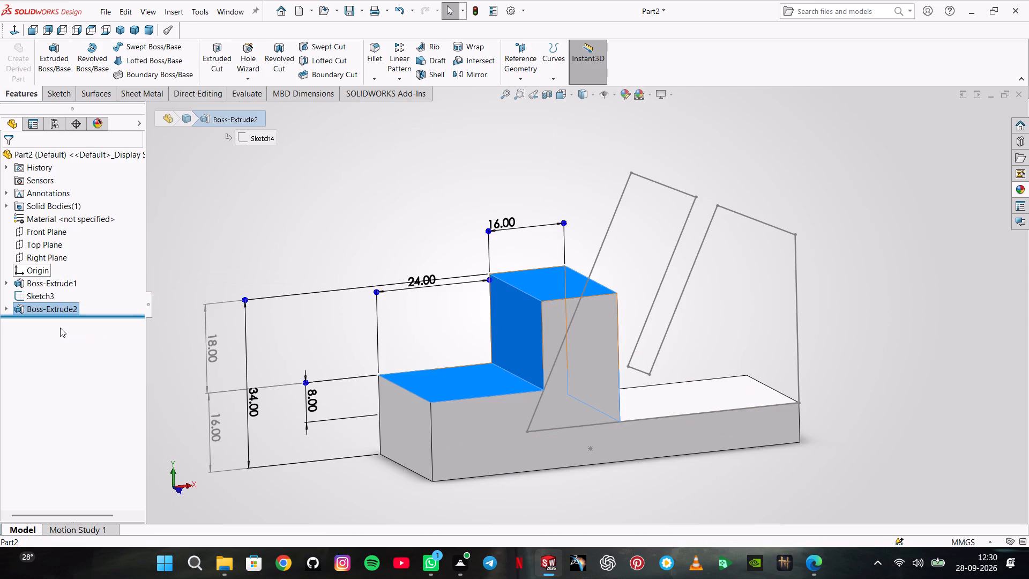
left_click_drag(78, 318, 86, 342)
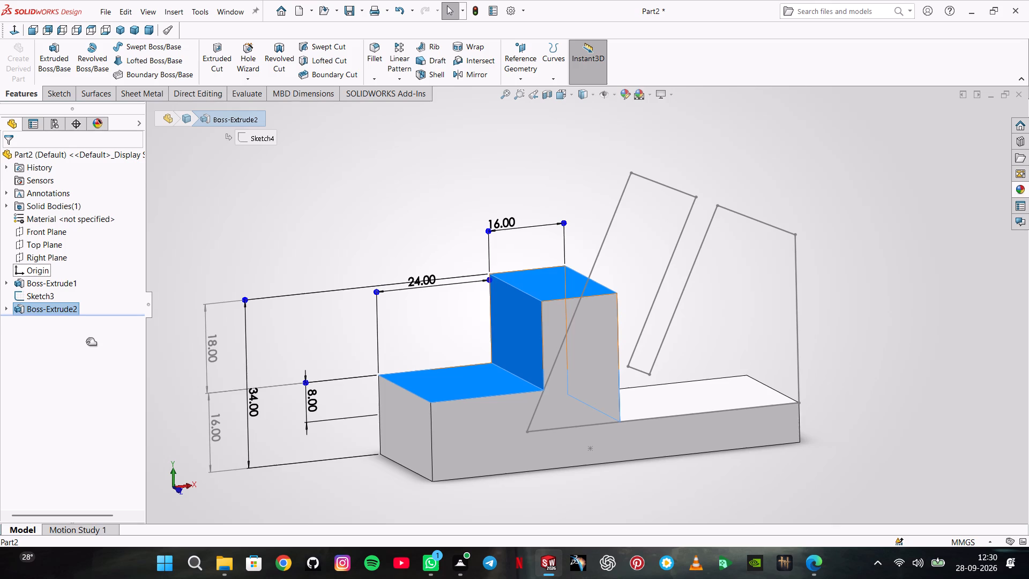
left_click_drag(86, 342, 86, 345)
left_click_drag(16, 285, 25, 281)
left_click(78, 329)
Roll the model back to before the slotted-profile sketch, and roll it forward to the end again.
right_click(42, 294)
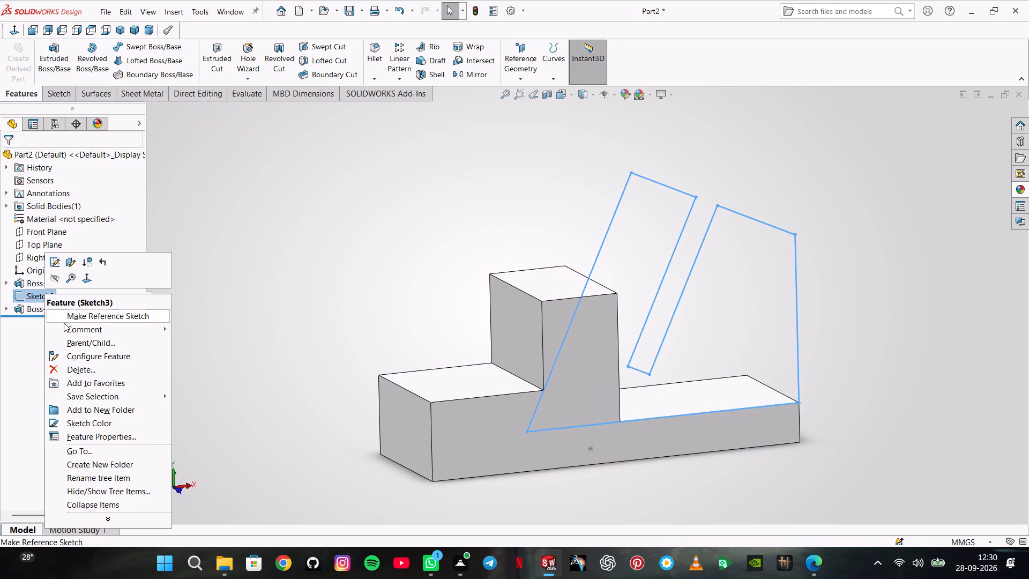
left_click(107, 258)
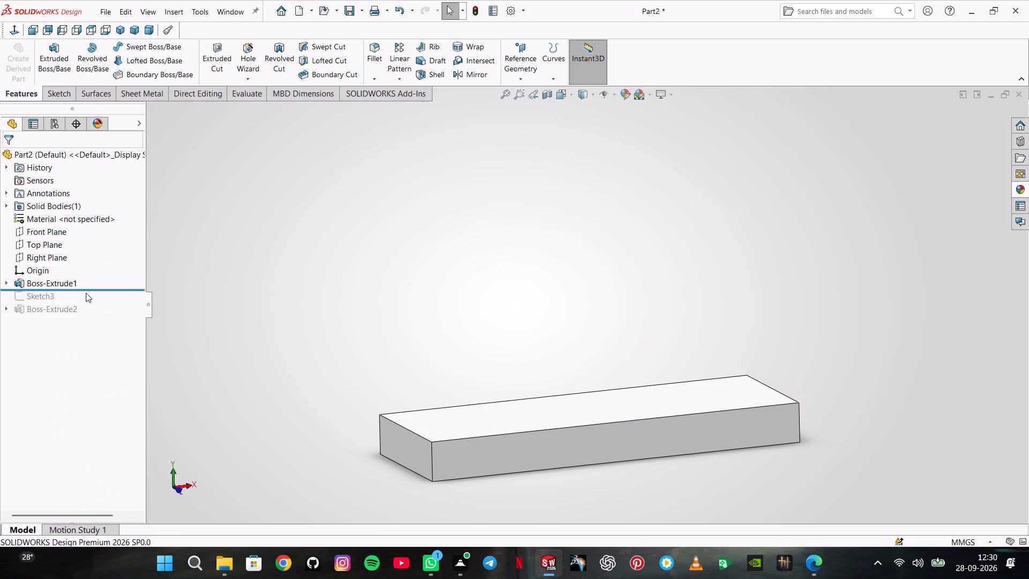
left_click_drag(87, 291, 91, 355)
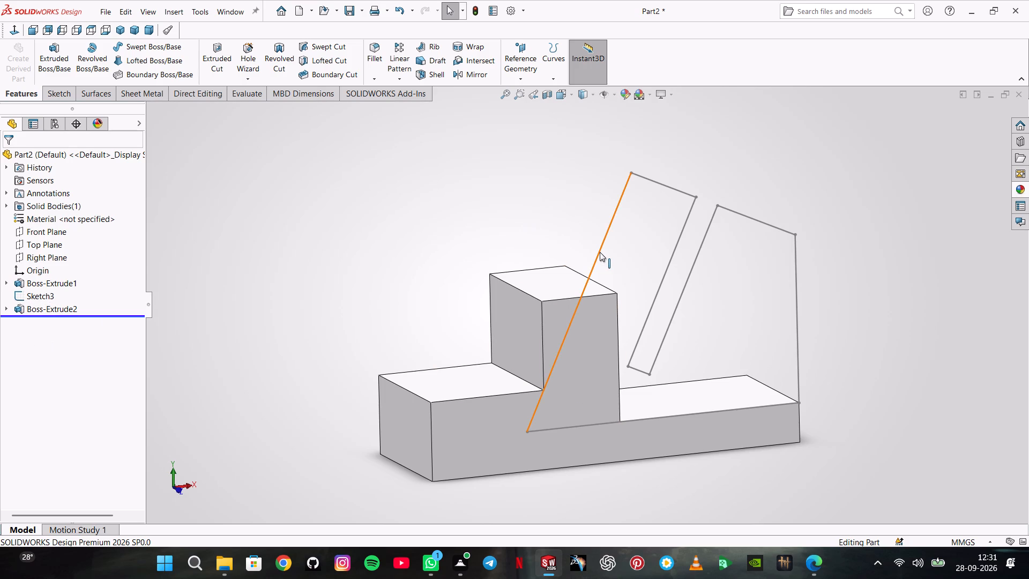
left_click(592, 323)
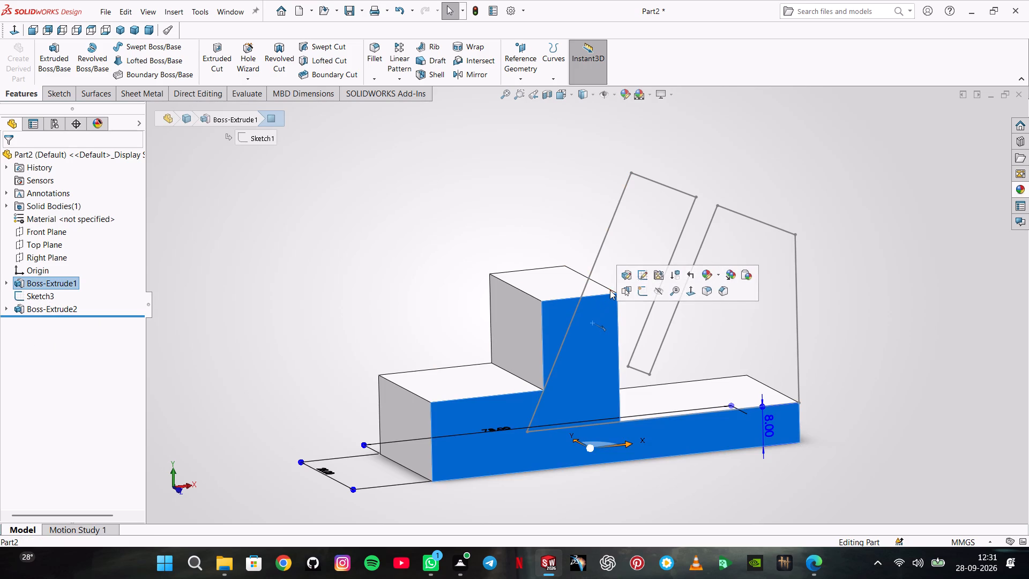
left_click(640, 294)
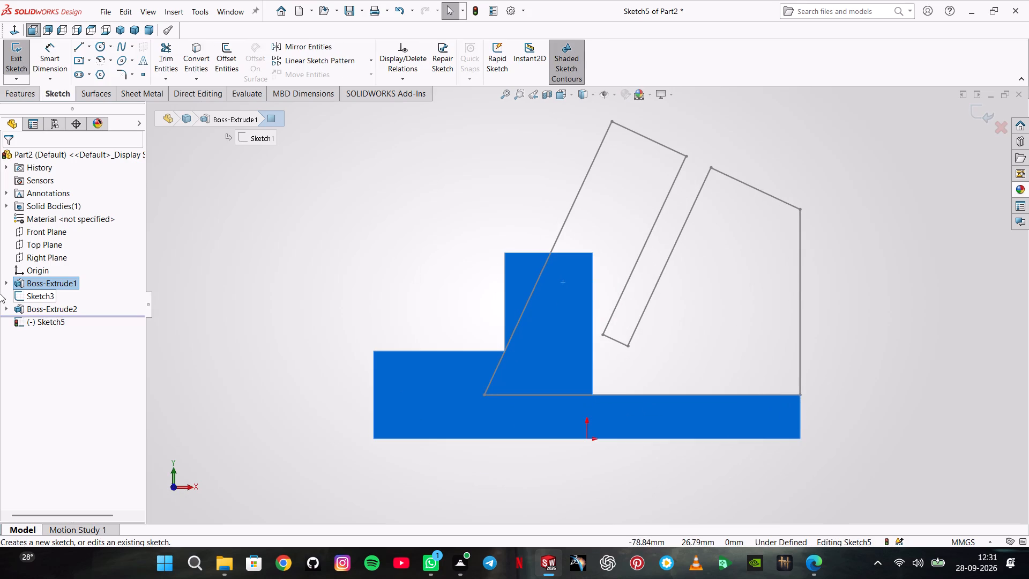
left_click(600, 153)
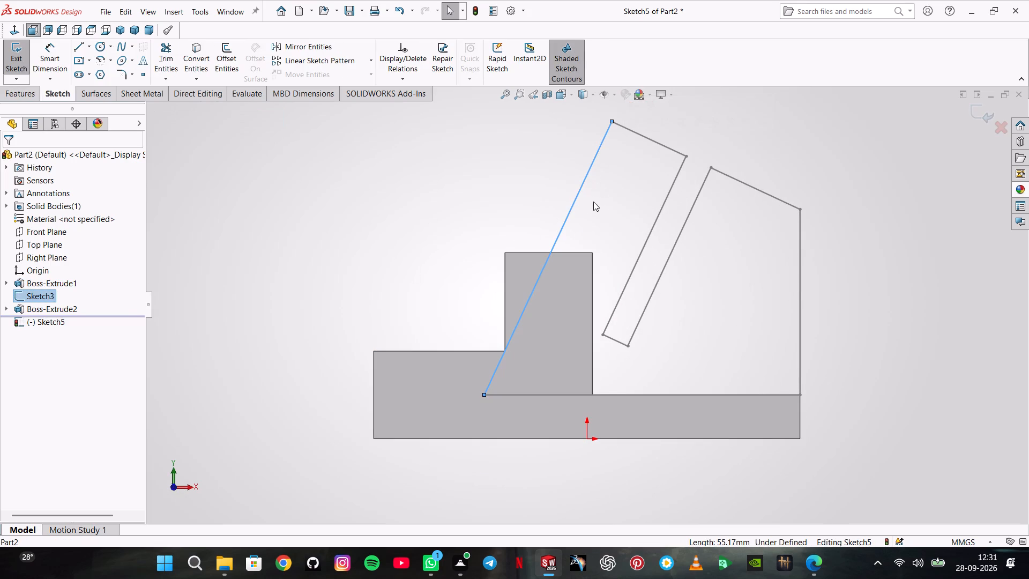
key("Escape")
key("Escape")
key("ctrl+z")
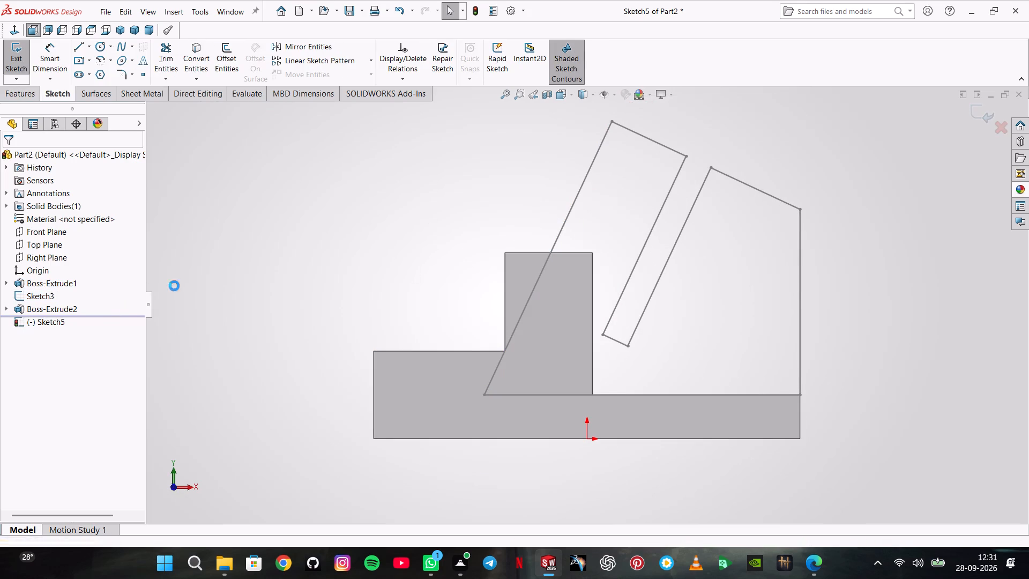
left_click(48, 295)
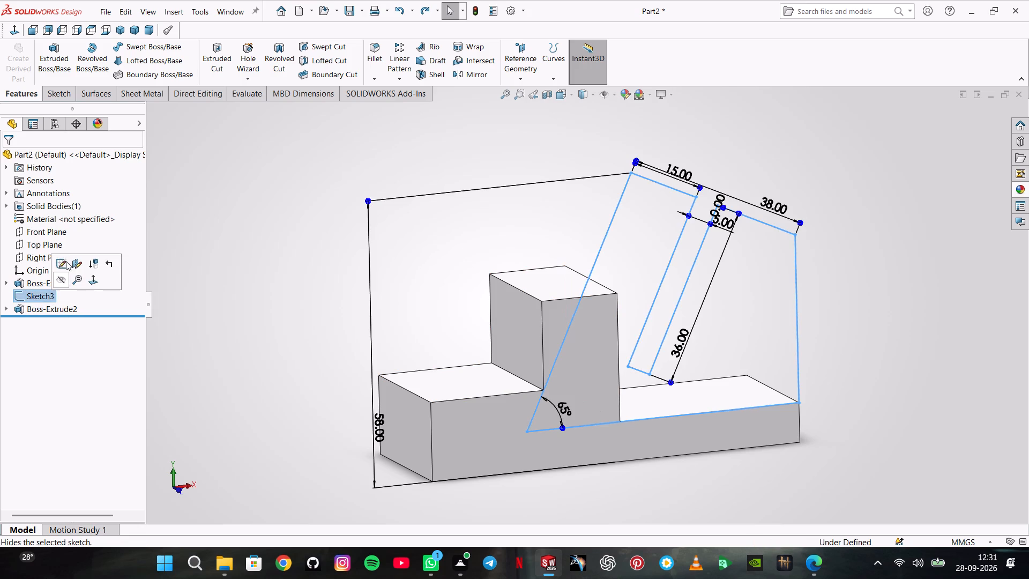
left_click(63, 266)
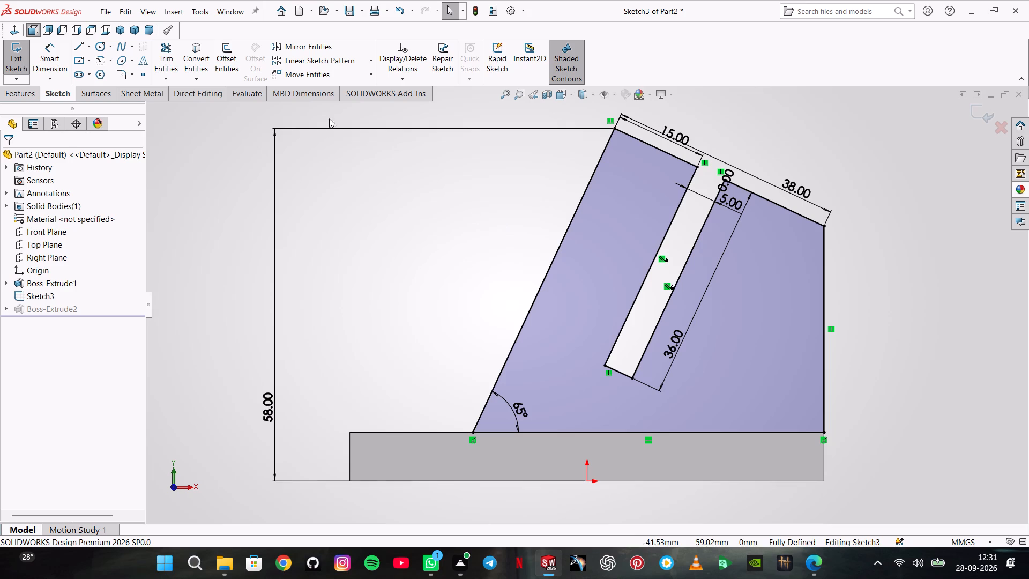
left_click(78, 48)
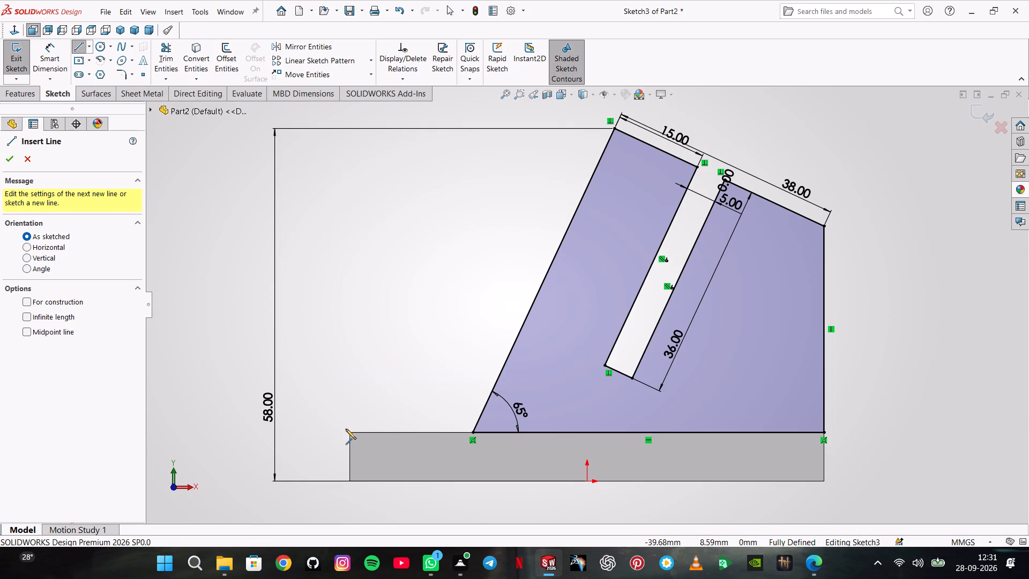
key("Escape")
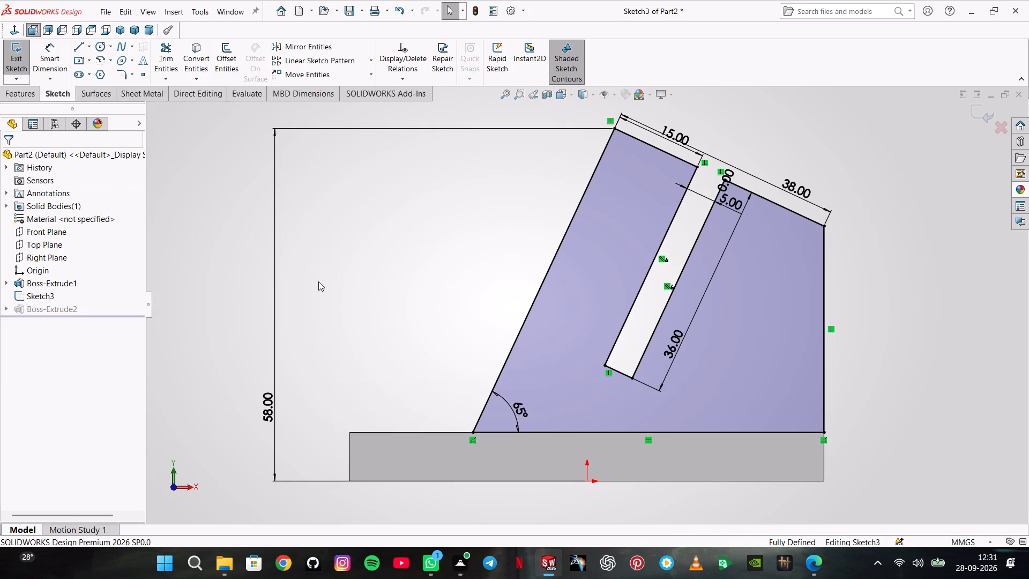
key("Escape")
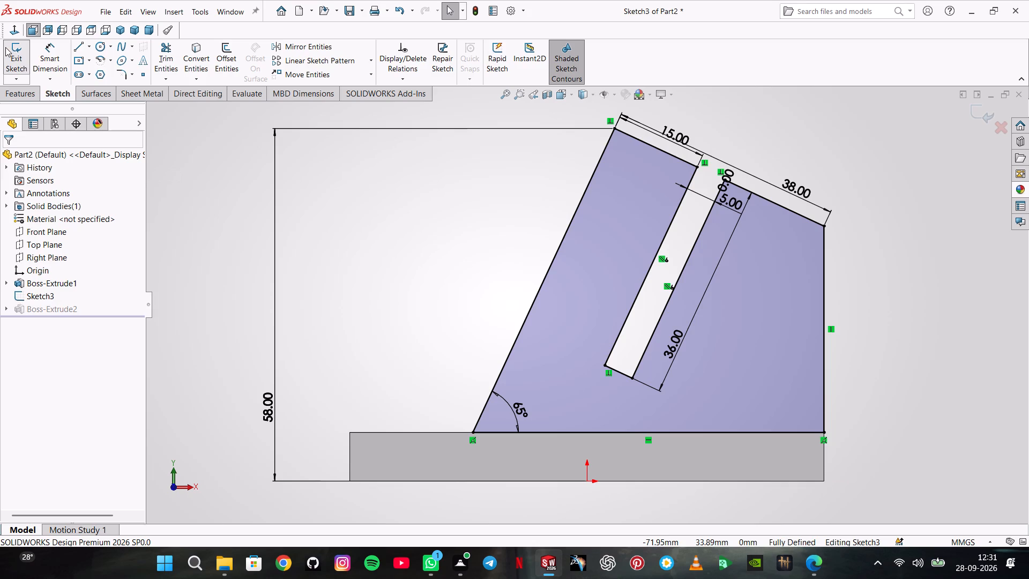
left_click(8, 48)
Change the L-shaped extrusion's end condition to Blind with a depth of 18 mm.
left_click(50, 312)
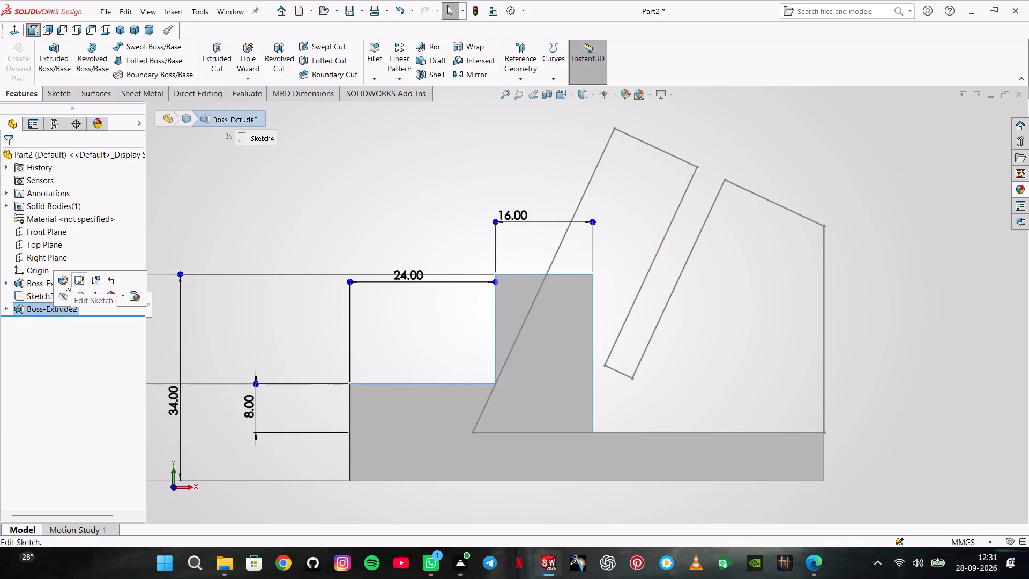
left_click(66, 281)
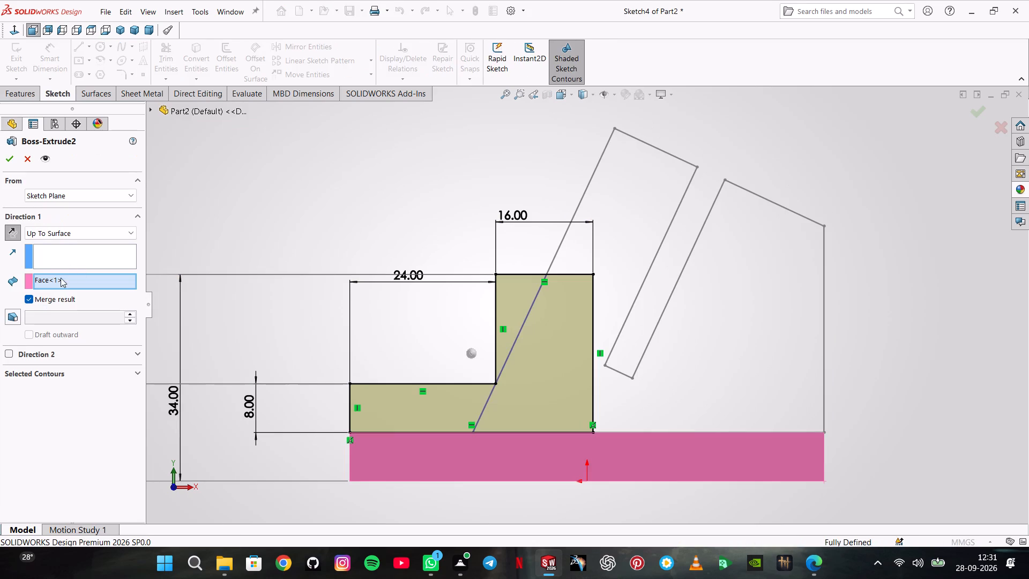
left_click(54, 234)
left_click(56, 241)
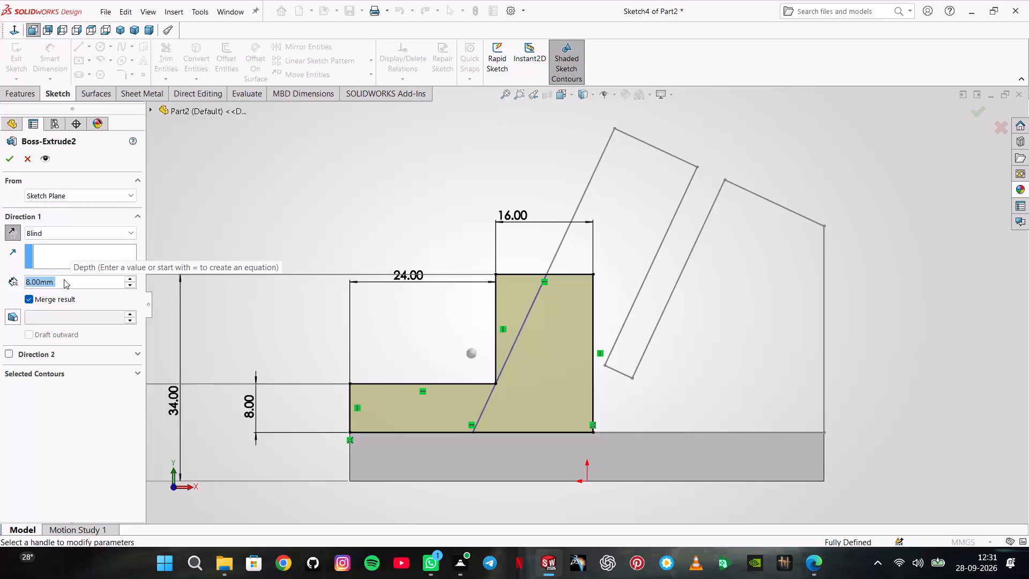
type("18")
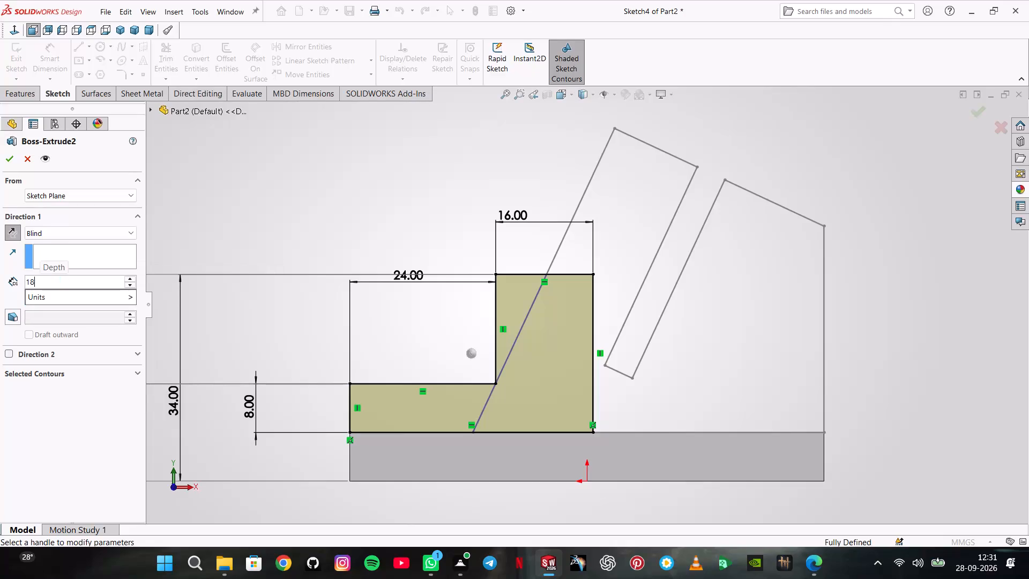
key("Return")
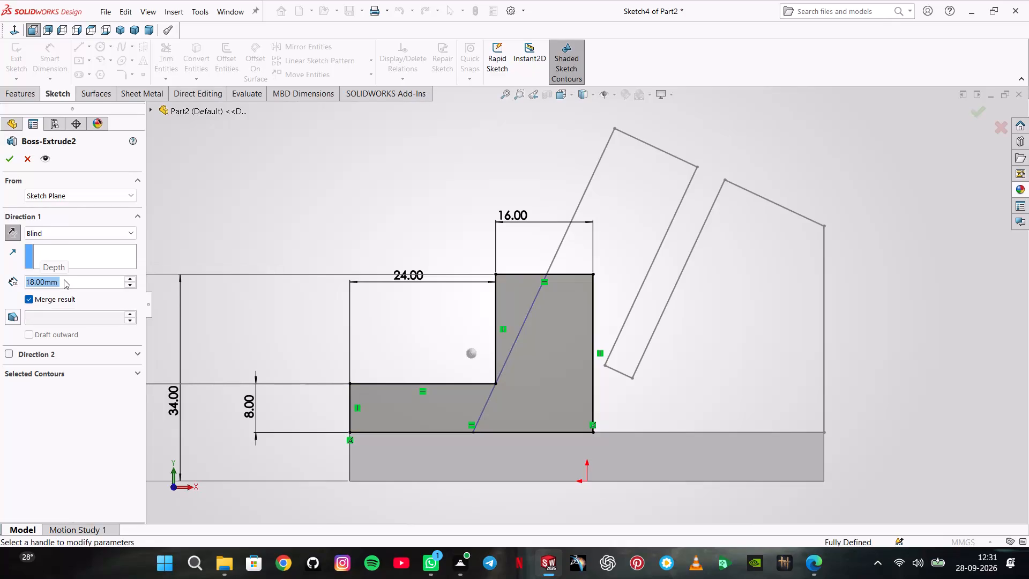
key("Return")
left_click(226, 268)
Open the slotted front-face profile's sketch for editing.
middle_click_drag(237, 265, 290, 296)
scroll(300, 311, "up", 1)
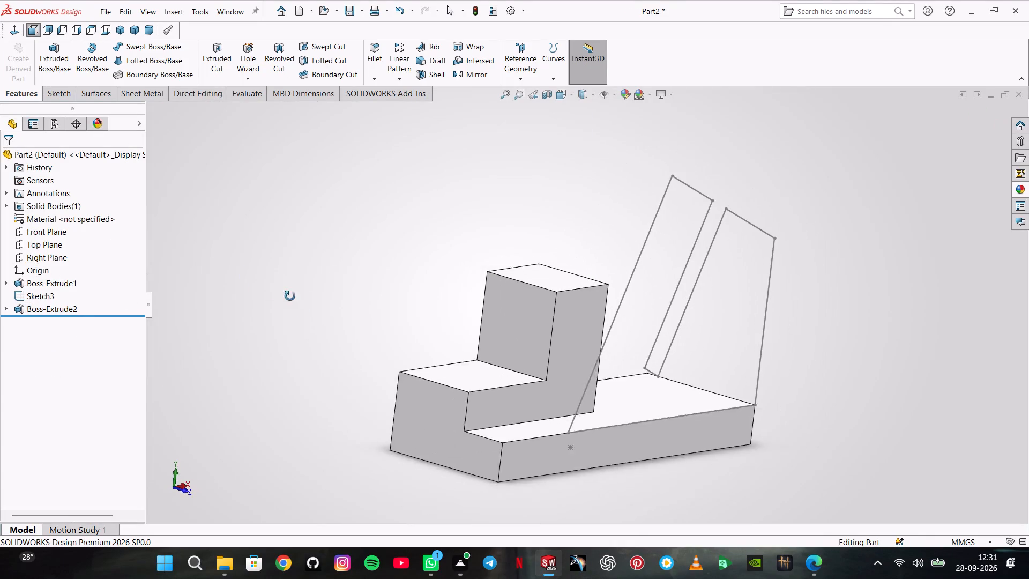
middle_click_drag(290, 296, 231, 253)
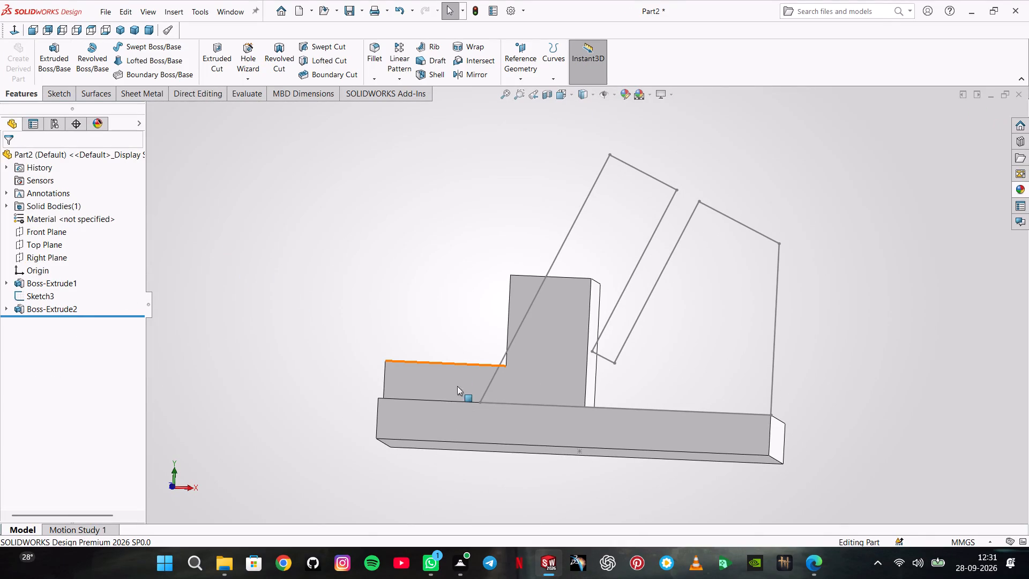
left_click(56, 294)
left_click(71, 256)
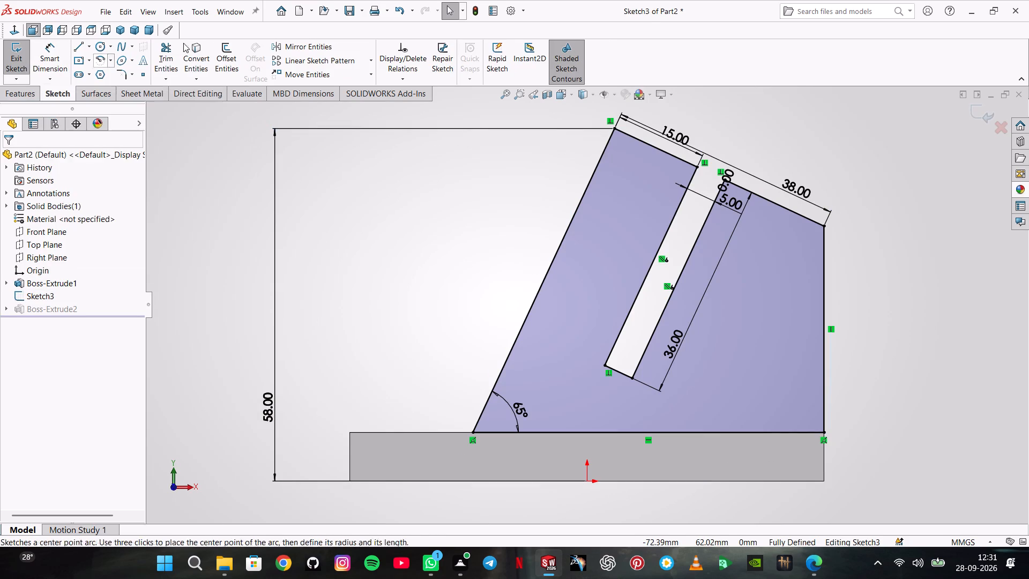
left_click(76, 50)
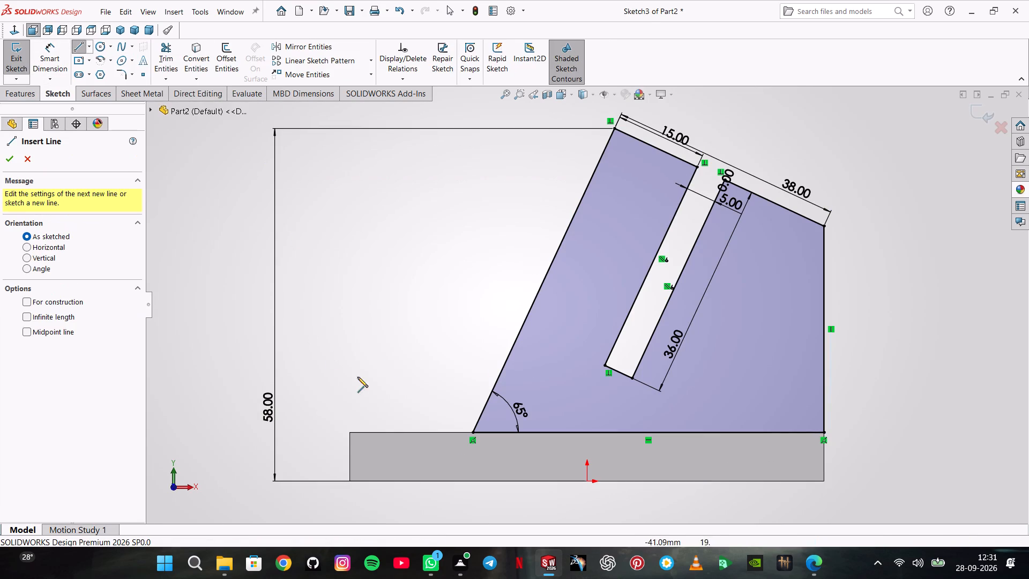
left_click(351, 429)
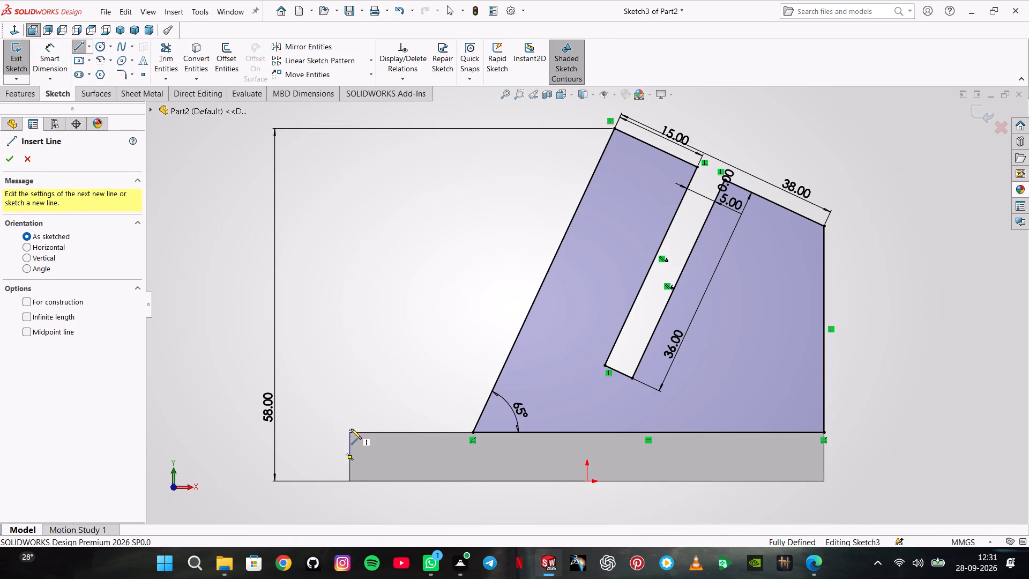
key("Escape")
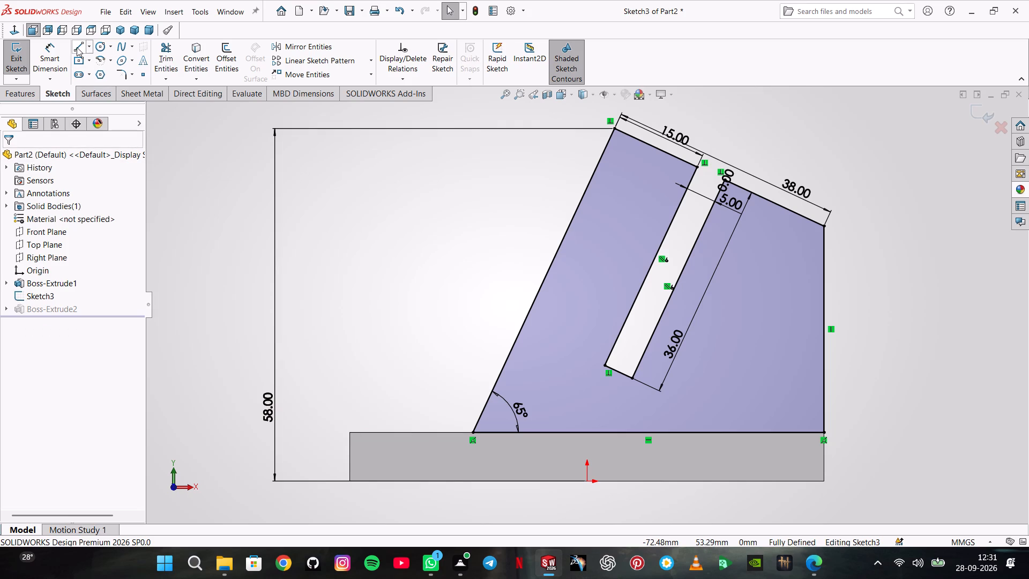
Draw a two-step line chain from the base's top-left corner to the slanted edge: about 9 mm up, 11 across, 10 up, 18 across.
left_click(77, 47)
left_click(351, 433)
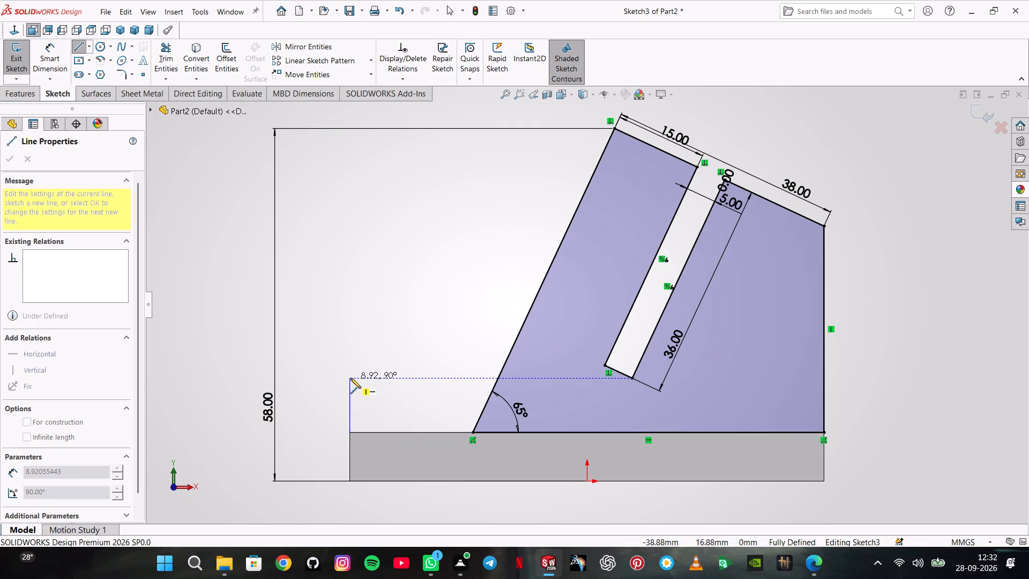
left_click(349, 377)
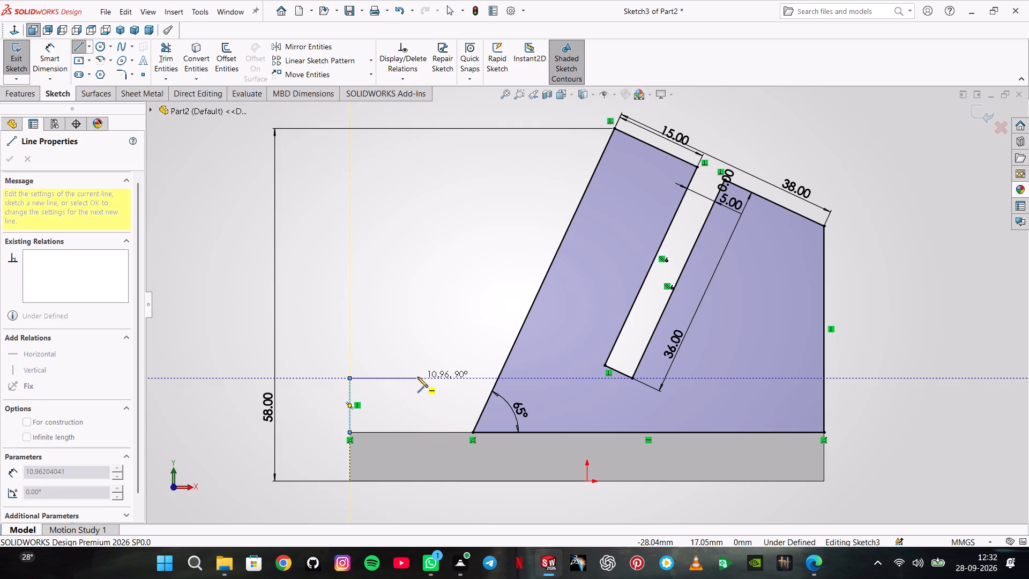
left_click(417, 377)
left_click(416, 315)
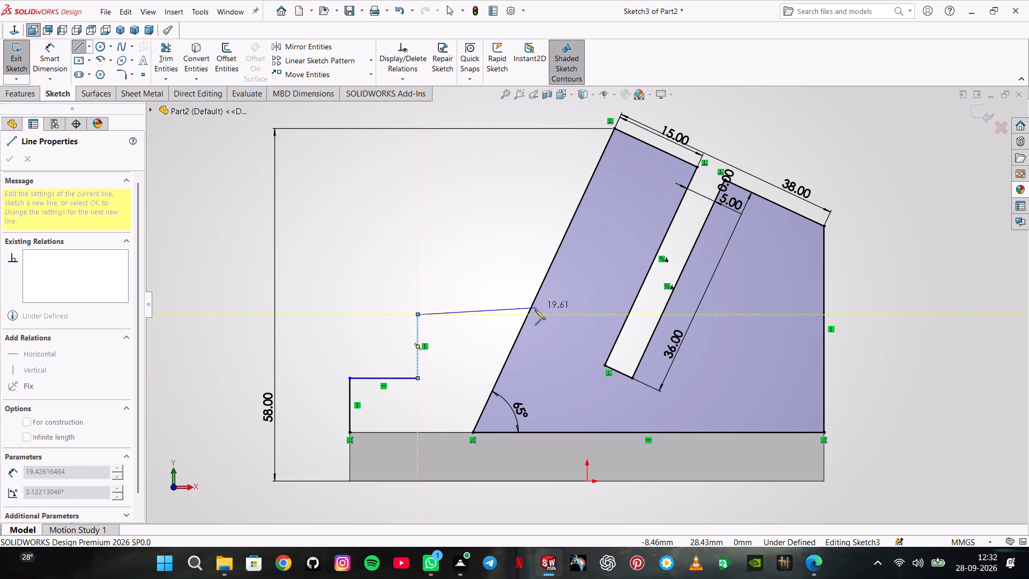
left_click(525, 314)
double_click(464, 285)
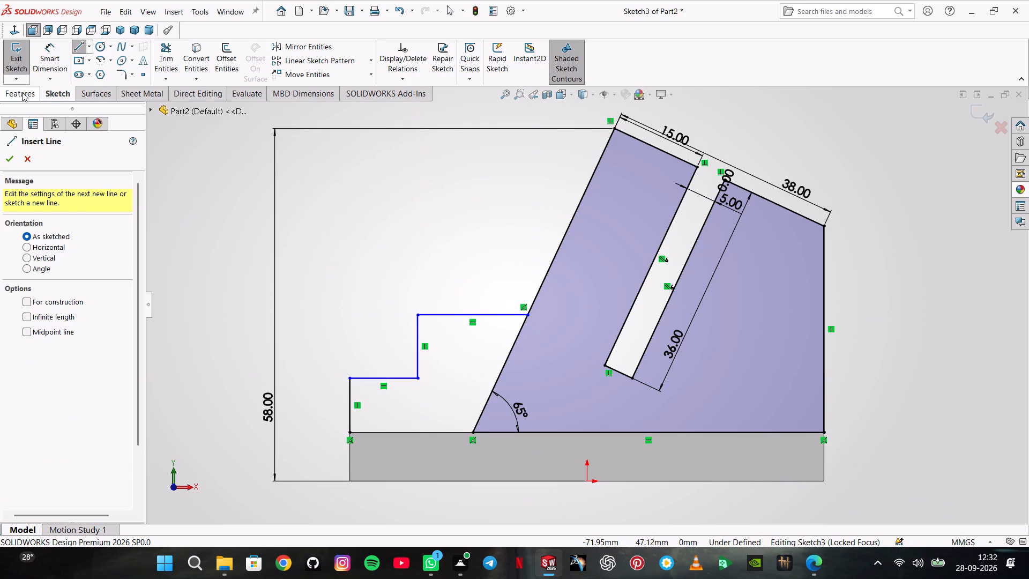
Dimension the lower horizontal step line at 16 mm above the base's bottom edge.
left_click(43, 70)
left_click(360, 377)
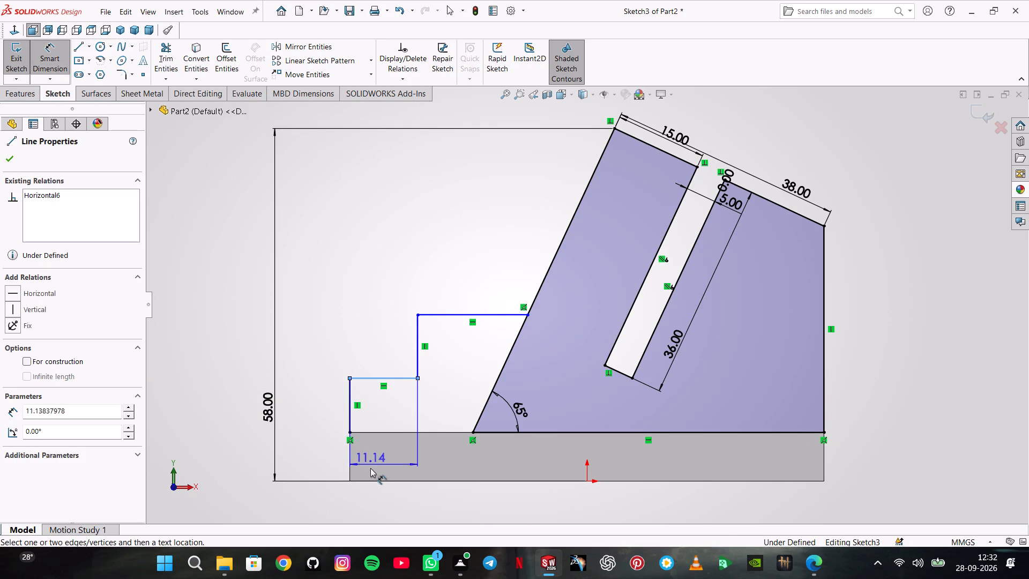
left_click(372, 480)
left_click(311, 429)
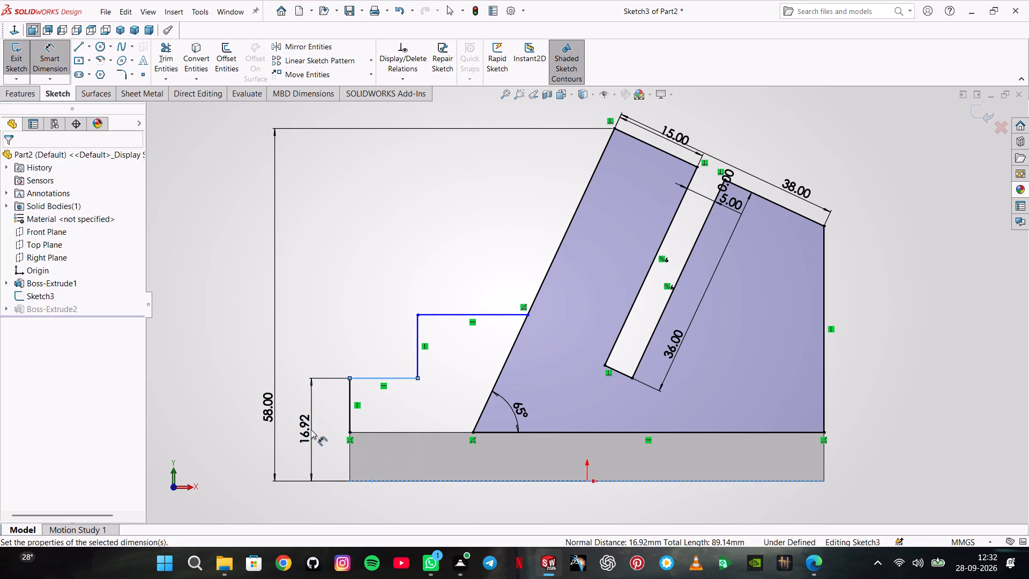
type("16")
key("Return")
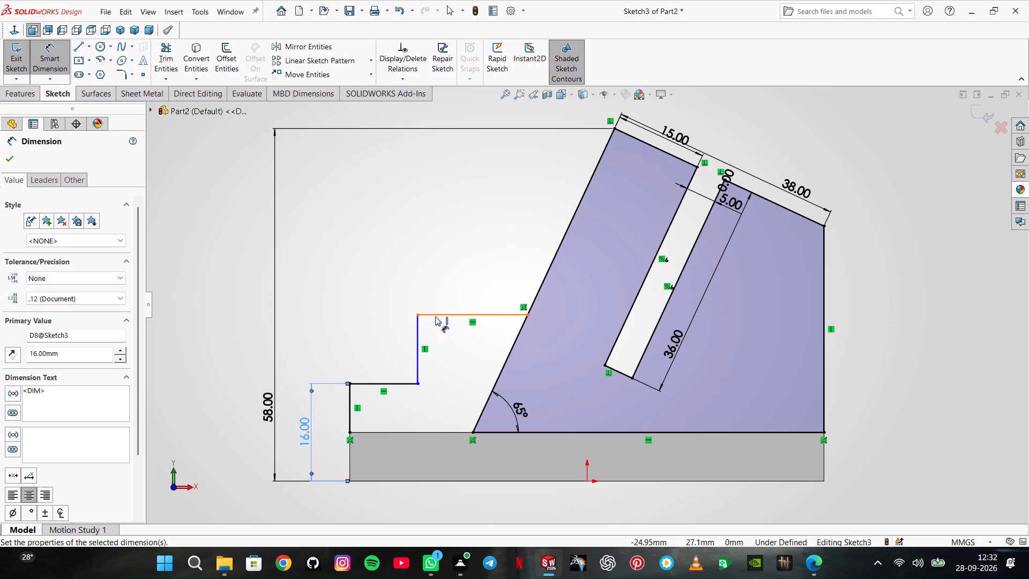
Dimension the upper horizontal step line at 18+16 mm (34 mm) above the base's bottom edge.
left_click(435, 316)
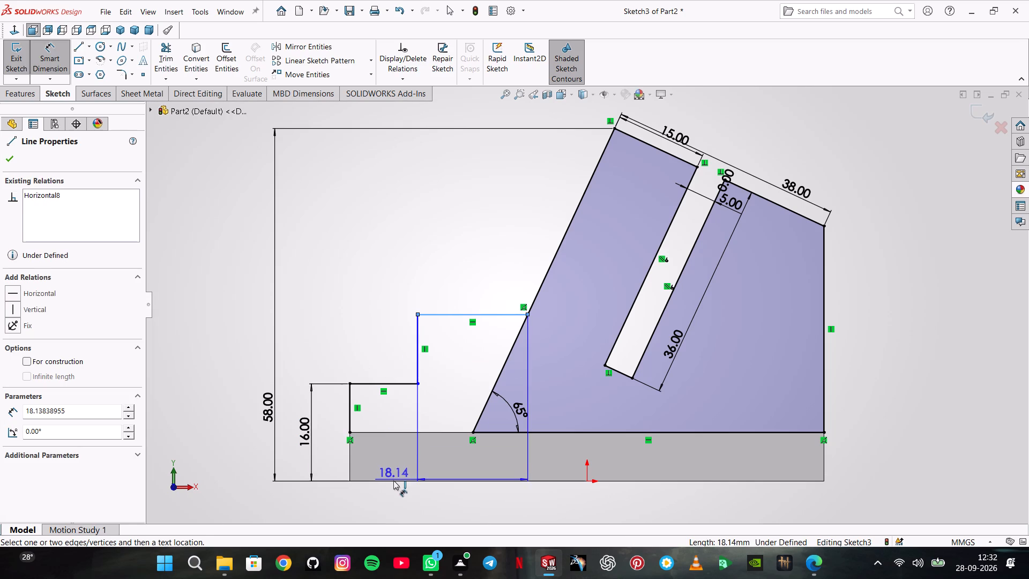
left_click(393, 480)
left_click(294, 432)
type("30")
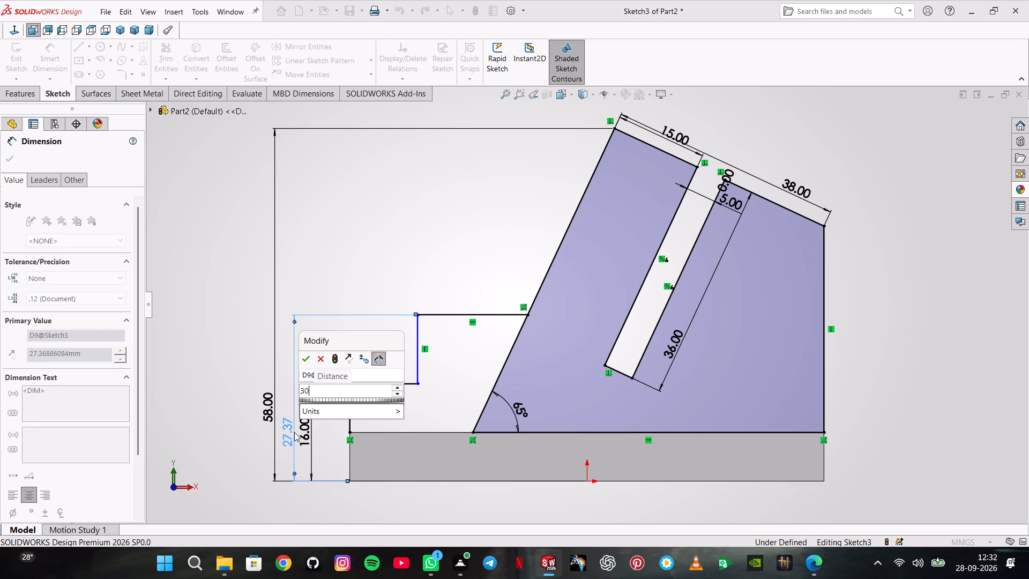
key("BackSpace")
key("BackSpace")
key("BackSpace")
type("18+16")
key("Return")
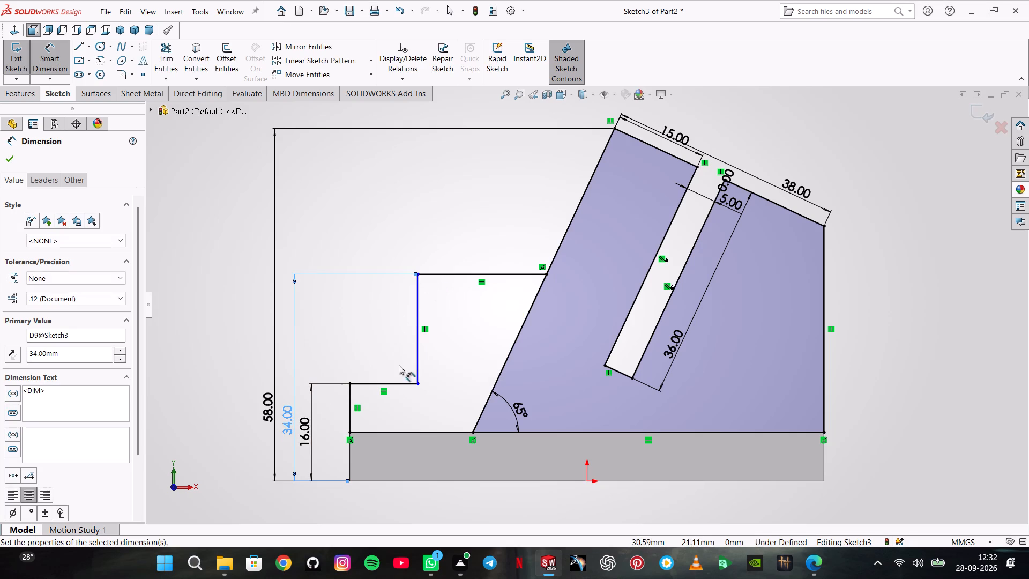
Dimension the lower horizontal step line's length and set it to 24 mm.
left_click(391, 383)
left_click(392, 252)
type("27")
key("Return")
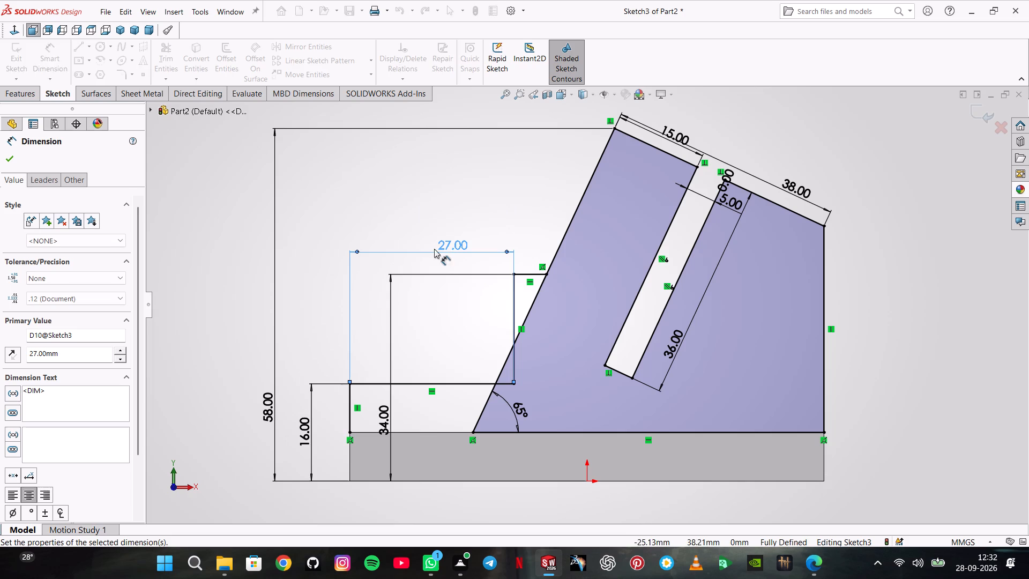
double_click(453, 244)
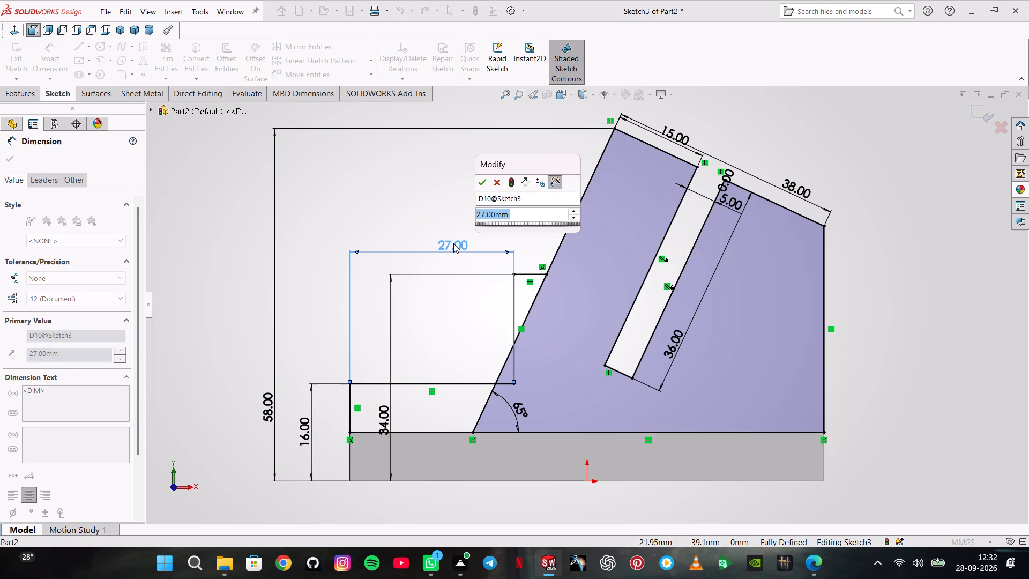
type("24")
key("Return")
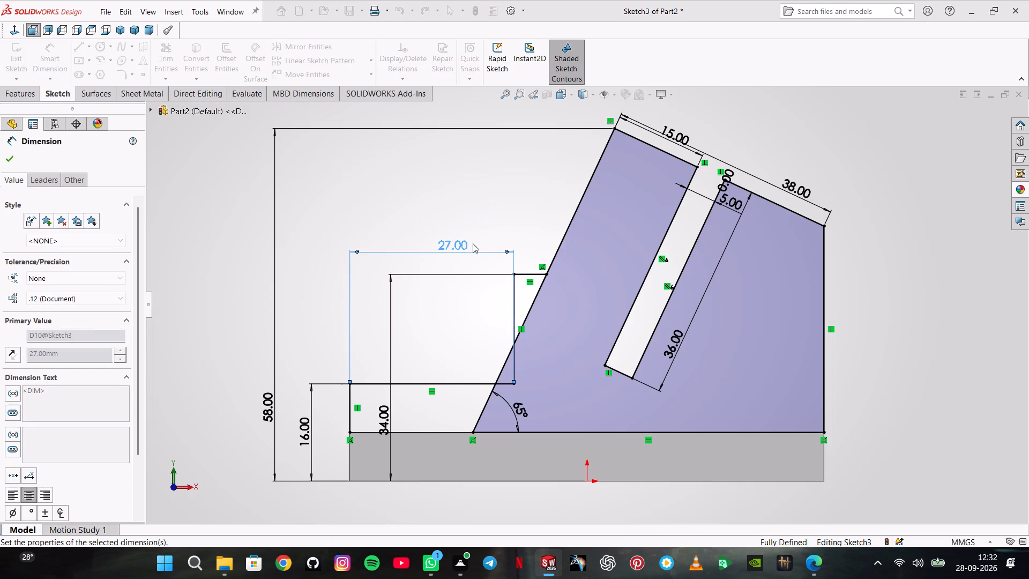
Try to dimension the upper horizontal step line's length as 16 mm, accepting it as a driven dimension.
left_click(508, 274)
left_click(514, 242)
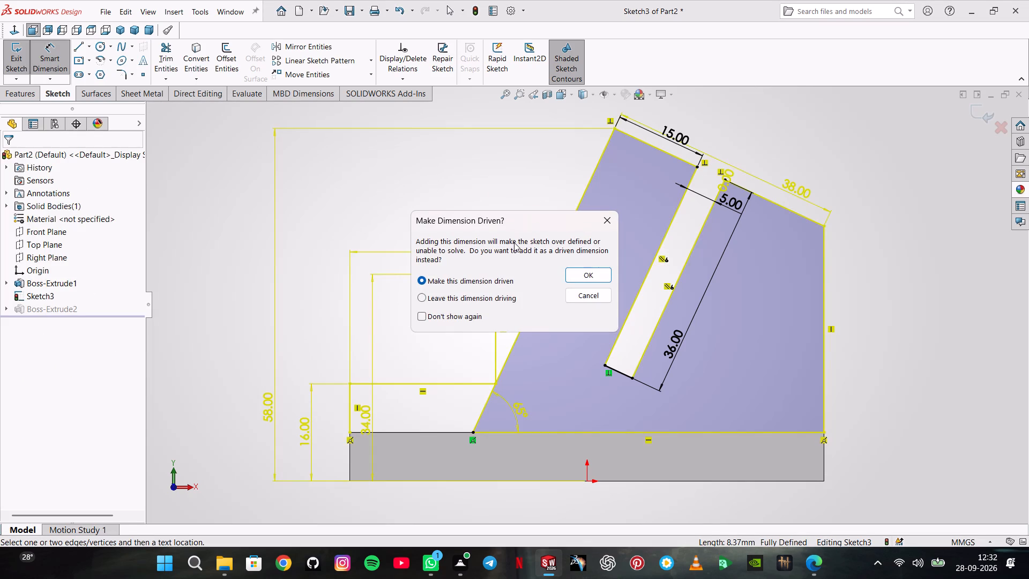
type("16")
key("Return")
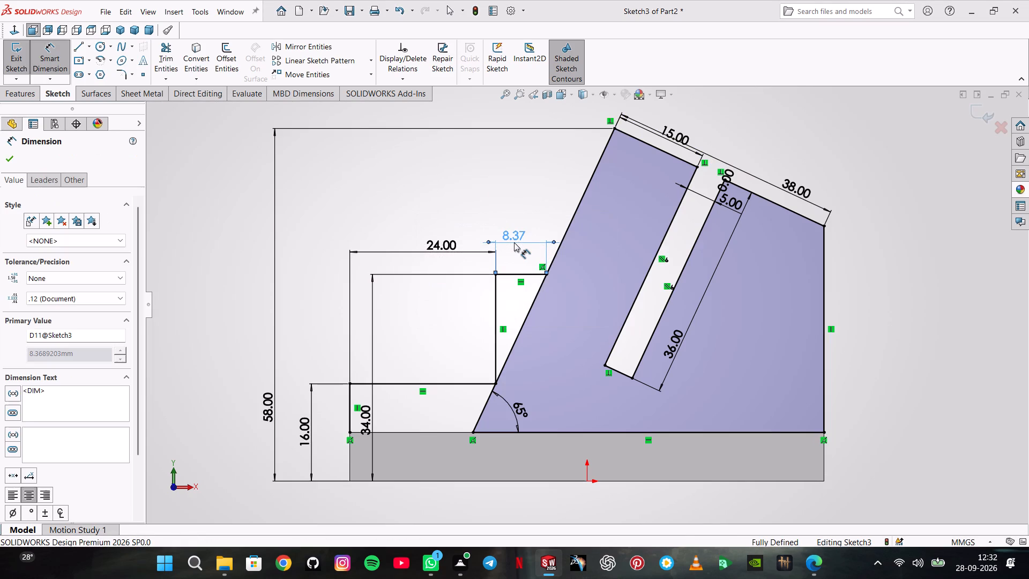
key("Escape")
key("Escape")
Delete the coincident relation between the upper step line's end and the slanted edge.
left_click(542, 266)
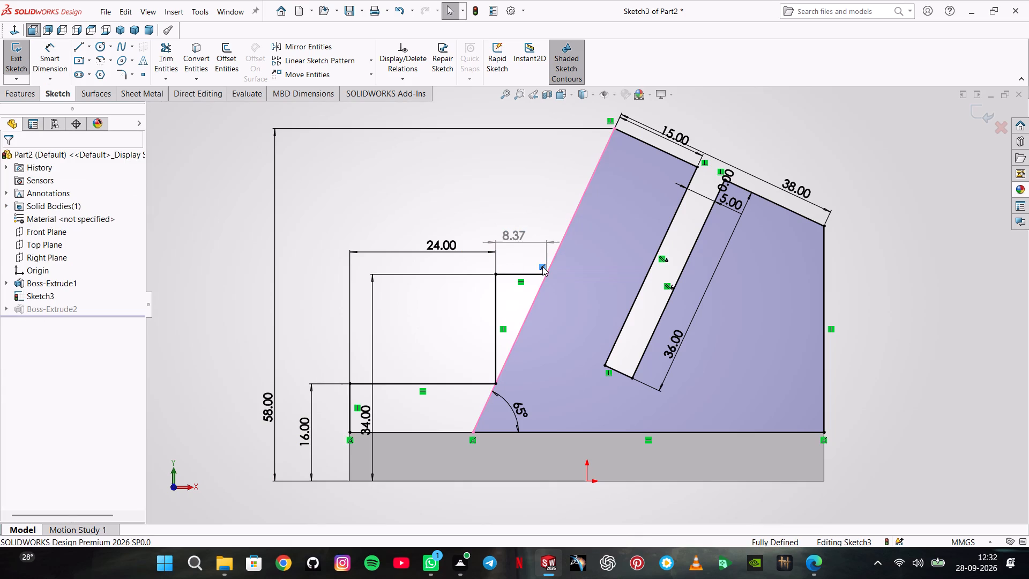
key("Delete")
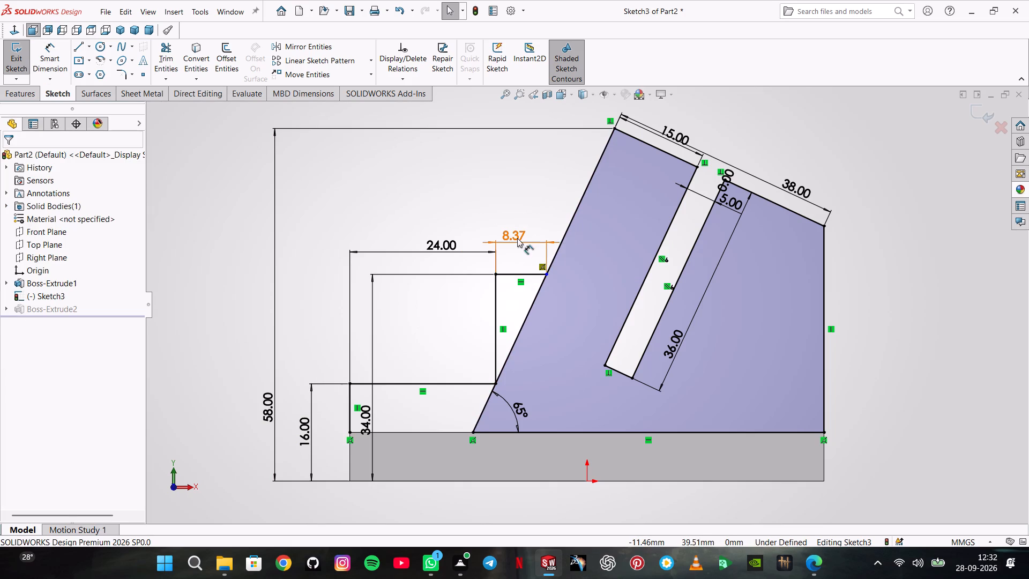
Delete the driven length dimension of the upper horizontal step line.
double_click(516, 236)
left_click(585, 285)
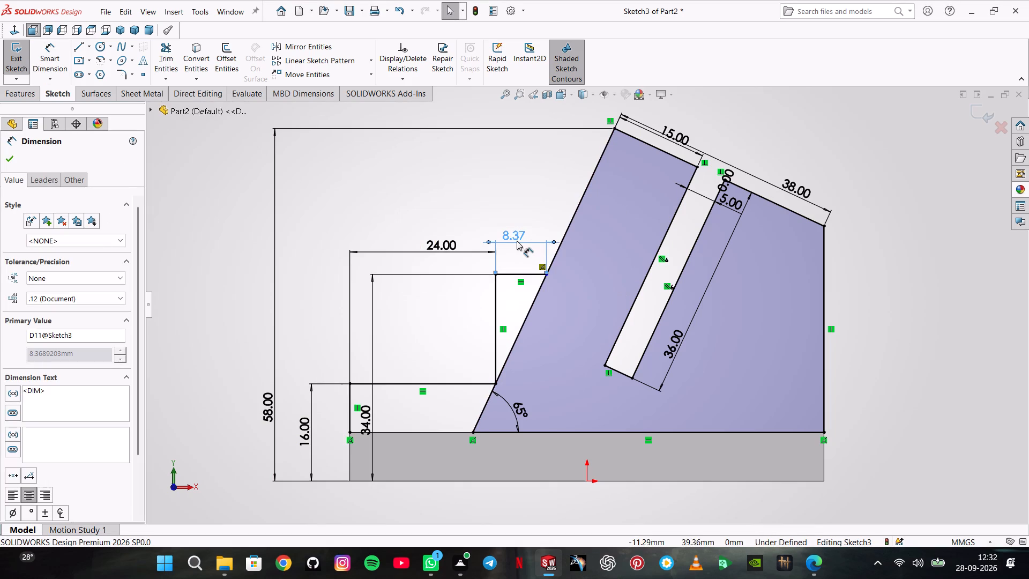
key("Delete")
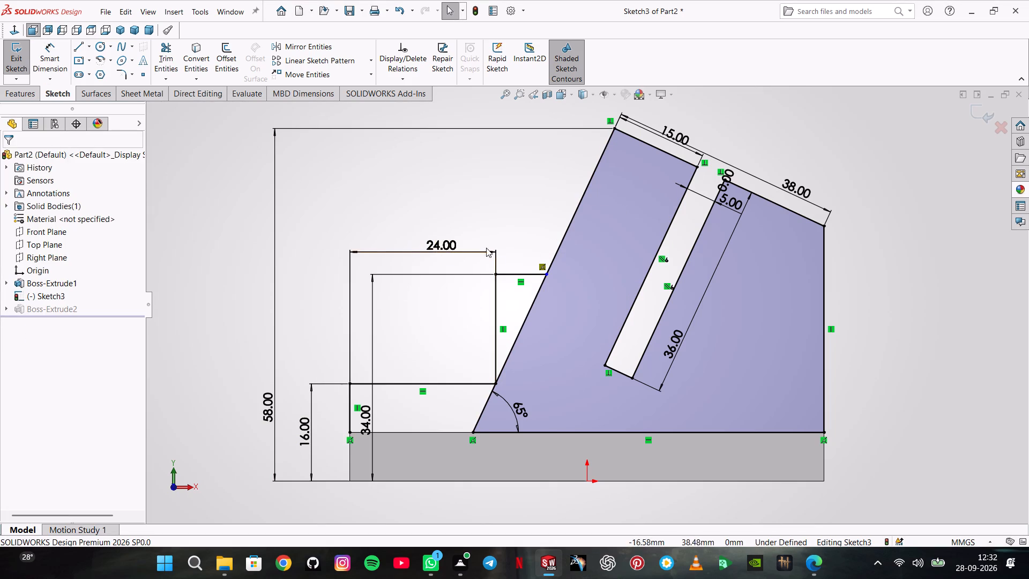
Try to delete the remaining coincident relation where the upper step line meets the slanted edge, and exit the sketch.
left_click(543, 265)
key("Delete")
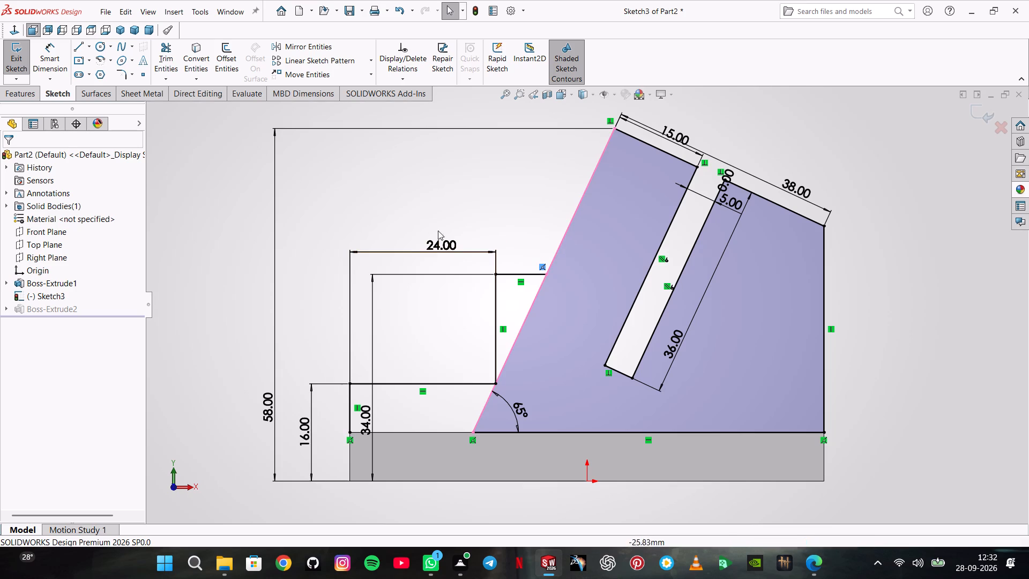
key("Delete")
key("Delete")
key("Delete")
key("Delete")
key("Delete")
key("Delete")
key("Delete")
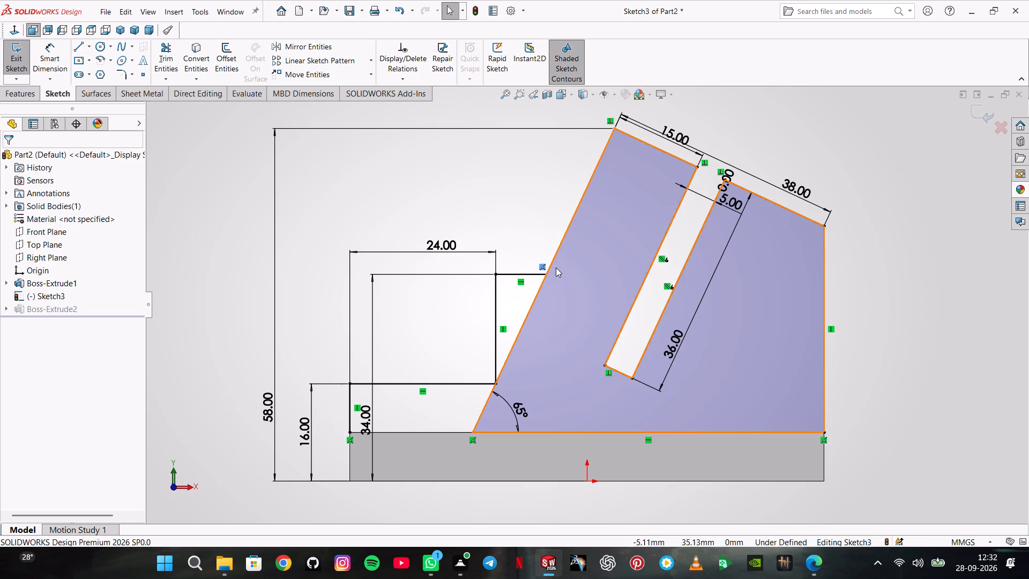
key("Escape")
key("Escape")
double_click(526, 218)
Reopen the slotted-profile sketch and delete the stepped outline's upper horizontal line together with its associated dimension.
middle_click(519, 235)
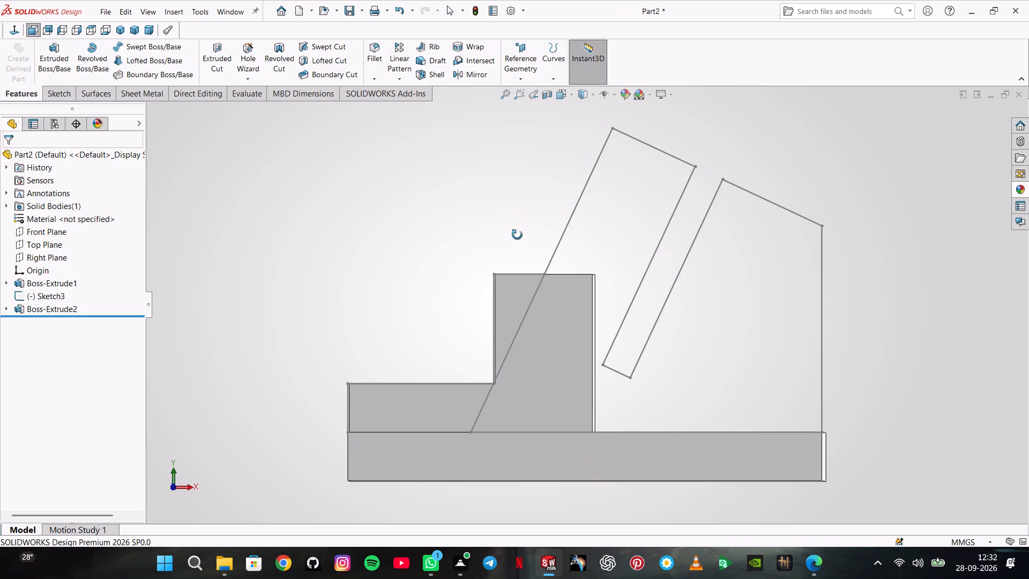
middle_click_drag(527, 267, 539, 282)
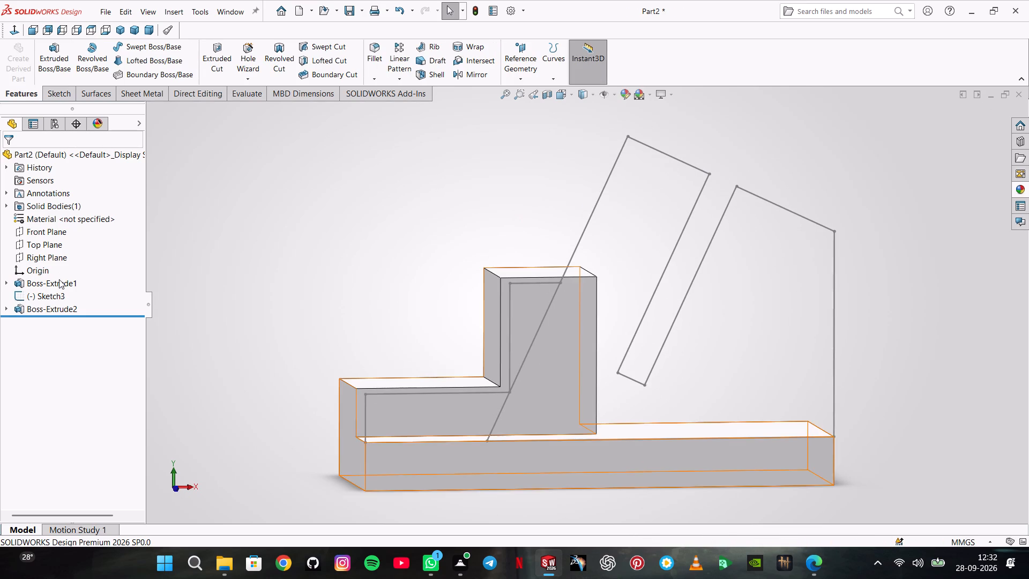
left_click(49, 296)
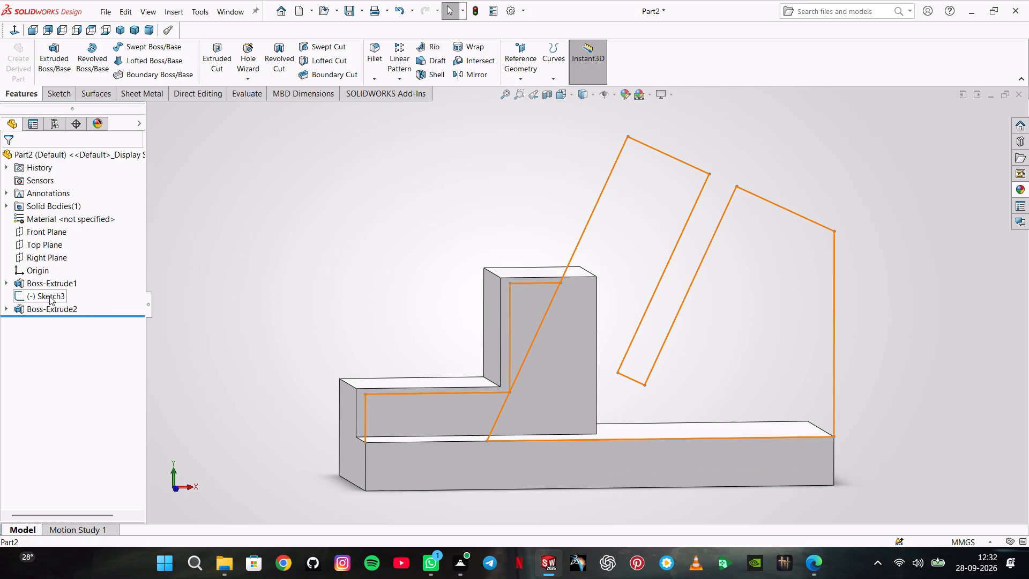
left_click(61, 262)
scroll(540, 265, "down", 2)
left_click(526, 283)
key("Delete")
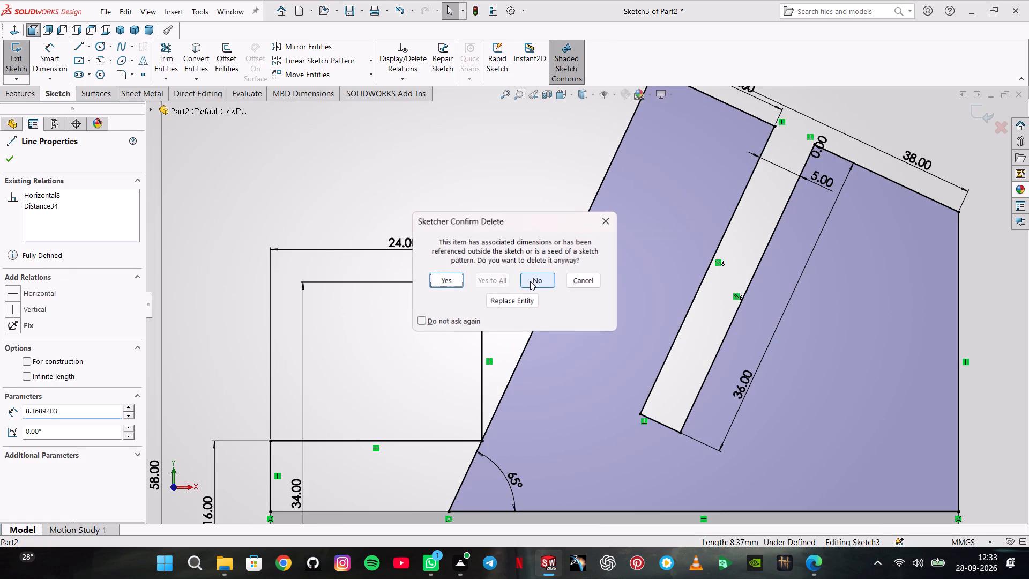
left_click(458, 277)
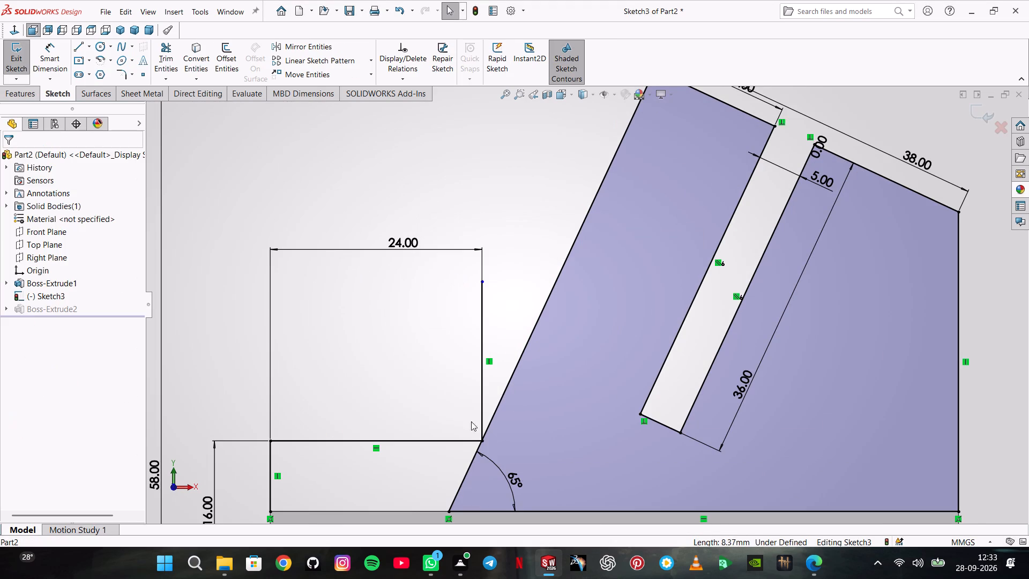
Sketch a horizontal line about 7 mm long from the upper end of the stepped outline's vertical line toward the slanted edge.
left_click(74, 46)
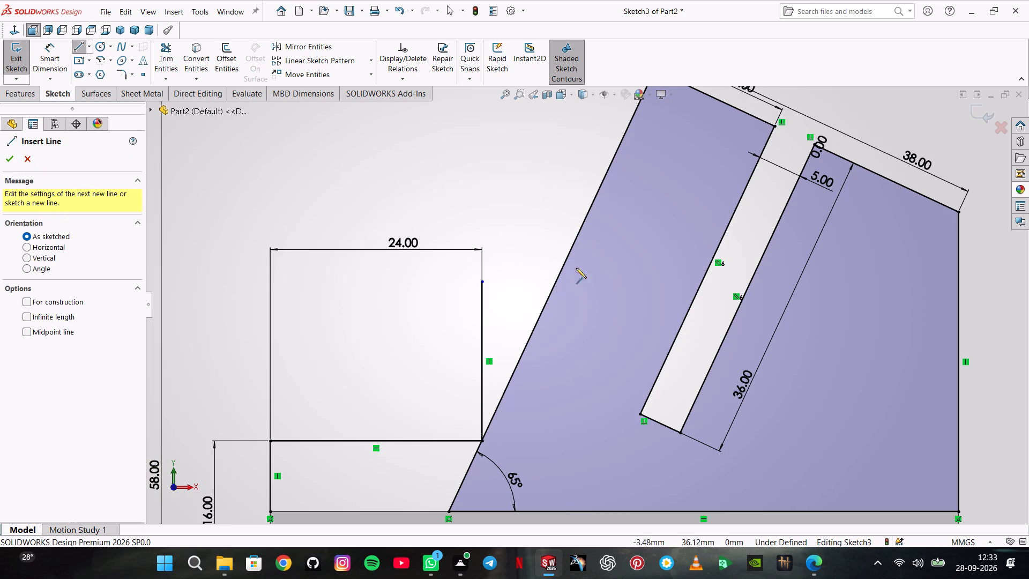
left_click(483, 283)
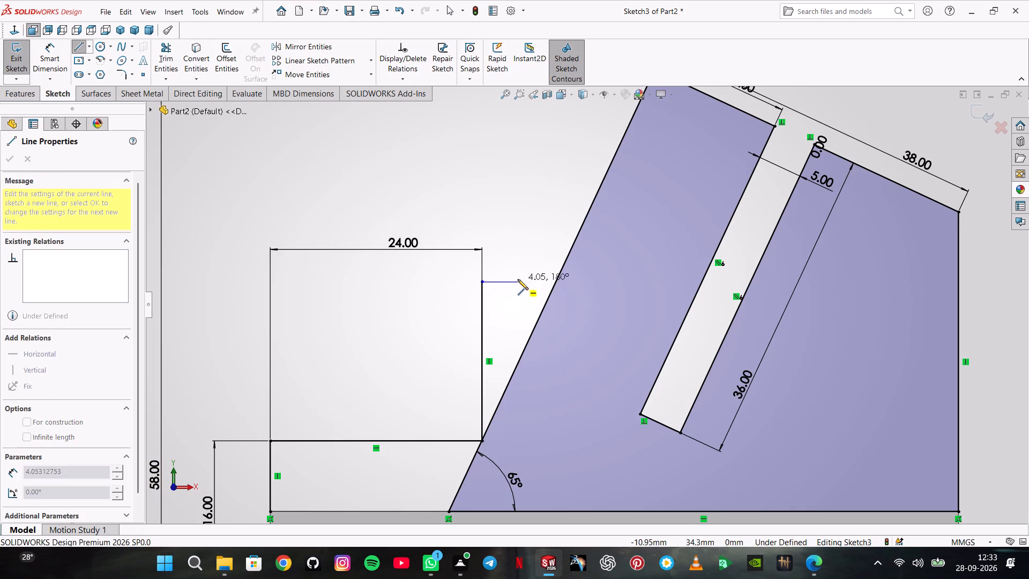
left_click(545, 280)
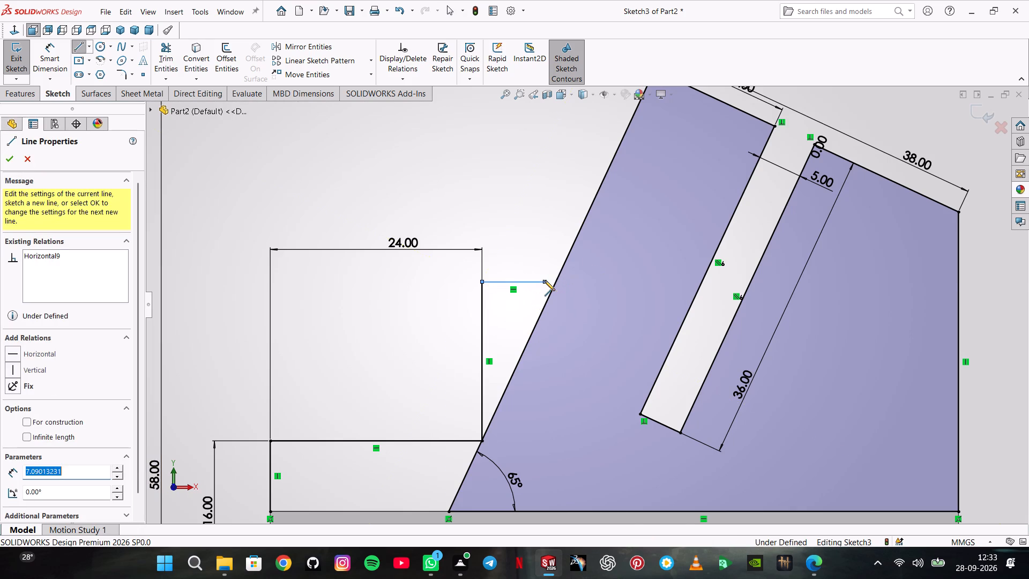
double_click(543, 265)
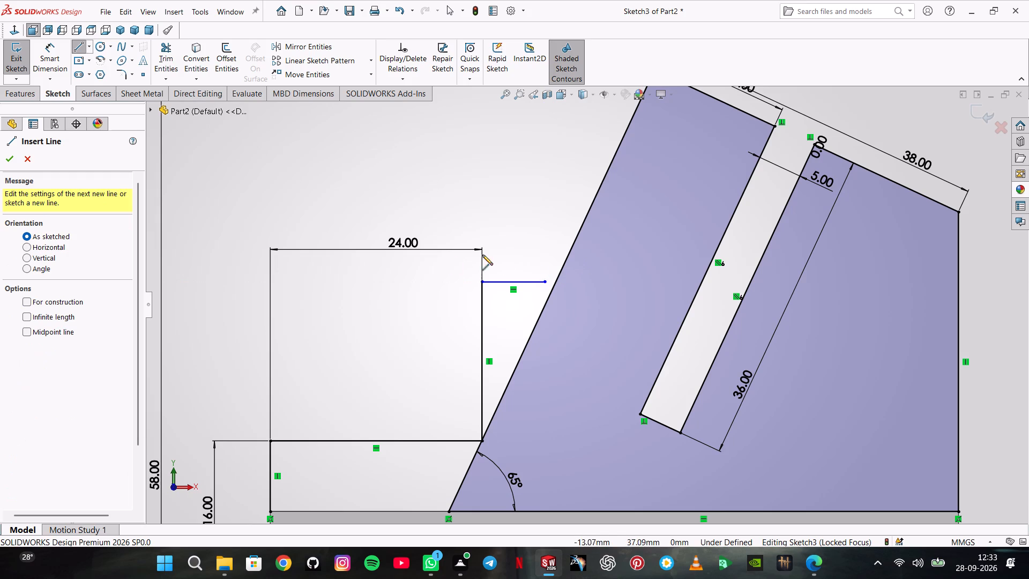
Dimension the new upper horizontal line of the stepped outline to 16 mm.
scroll(518, 307, "up", 4)
scroll(557, 355, "down", 2)
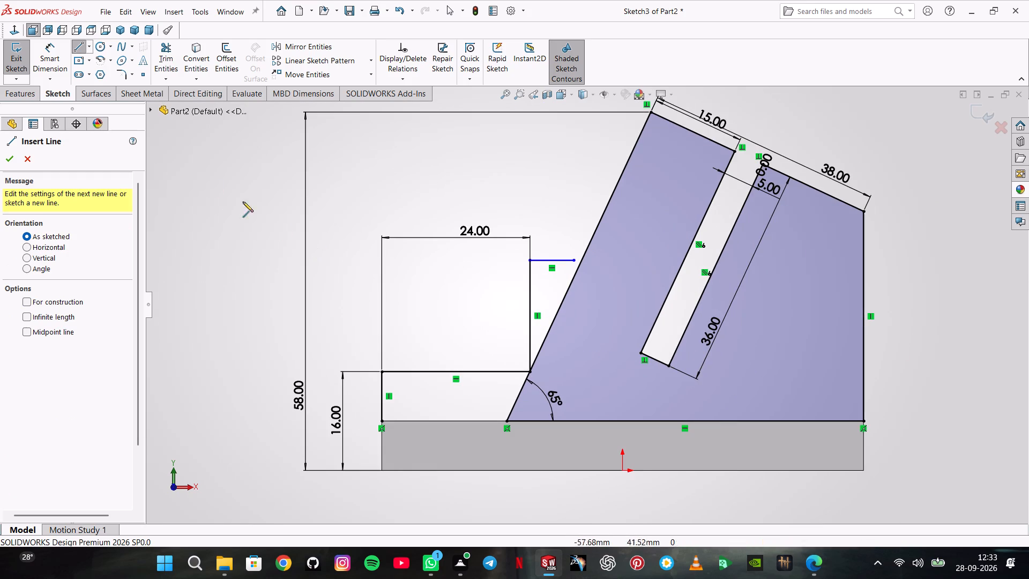
left_click(58, 66)
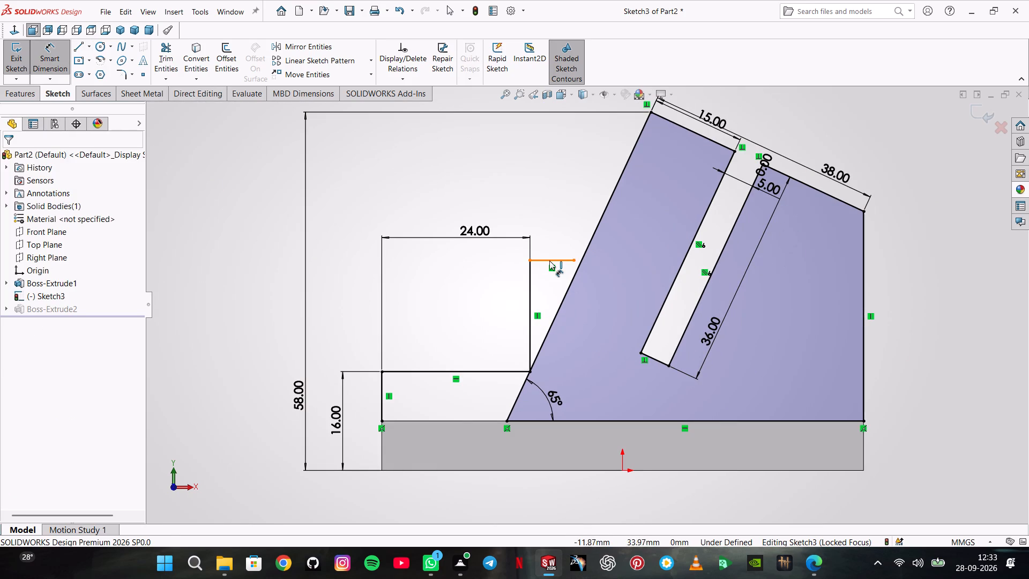
left_click(549, 261)
left_click(555, 234)
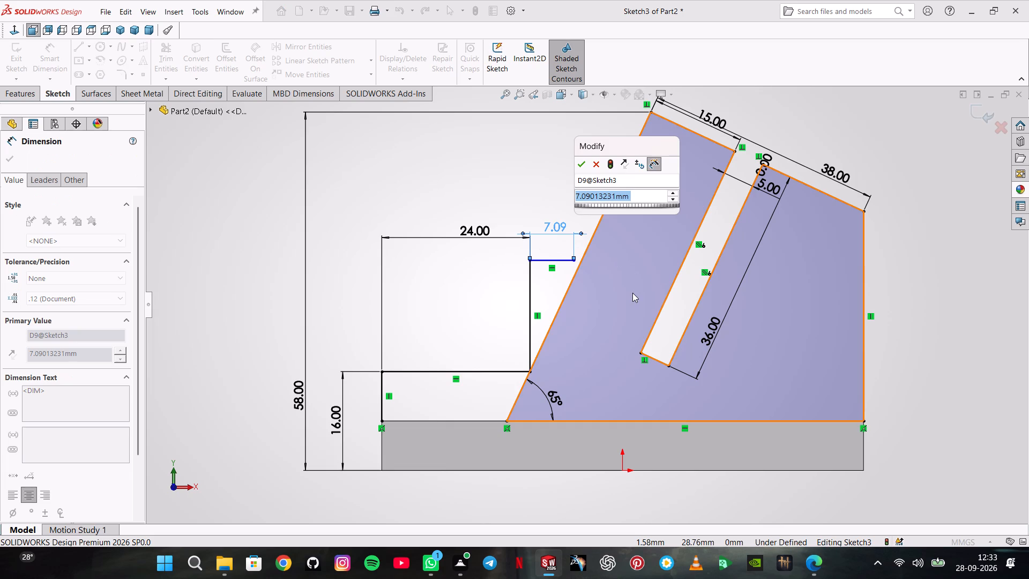
type("16")
key("Return")
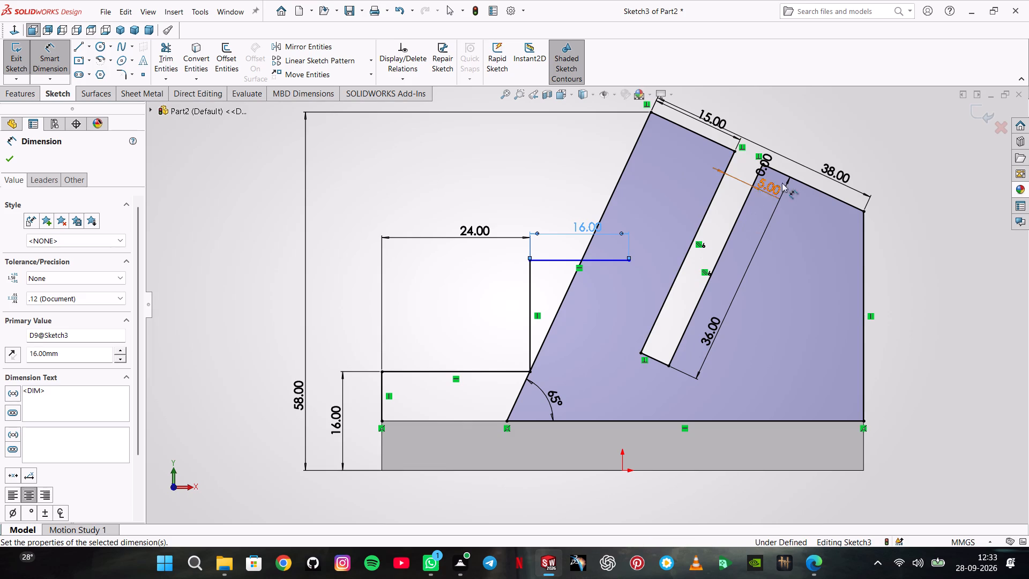
Delete the 38 mm dimension across the top of the slotted profile.
left_click(828, 169)
key("Delete")
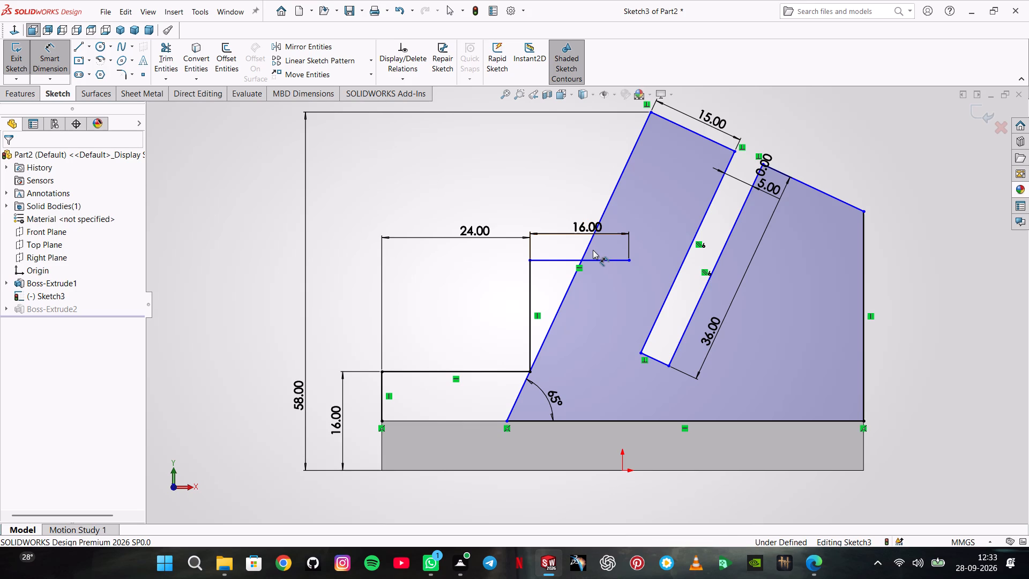
left_click(627, 262)
key("Escape")
key("Escape")
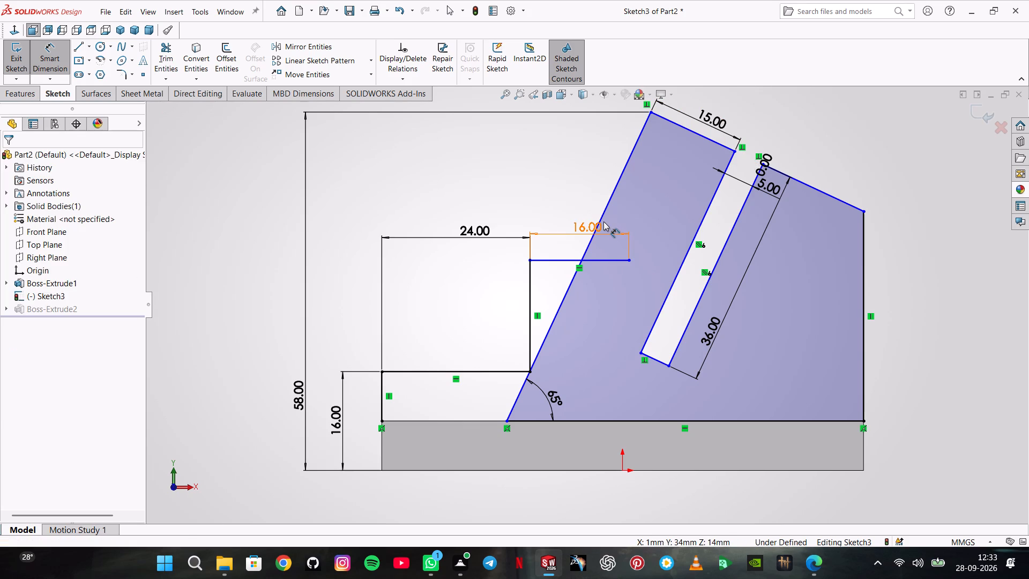
Add a coincident relation between the slanted edge and the free end of the 16 mm horizontal line.
left_click(603, 211)
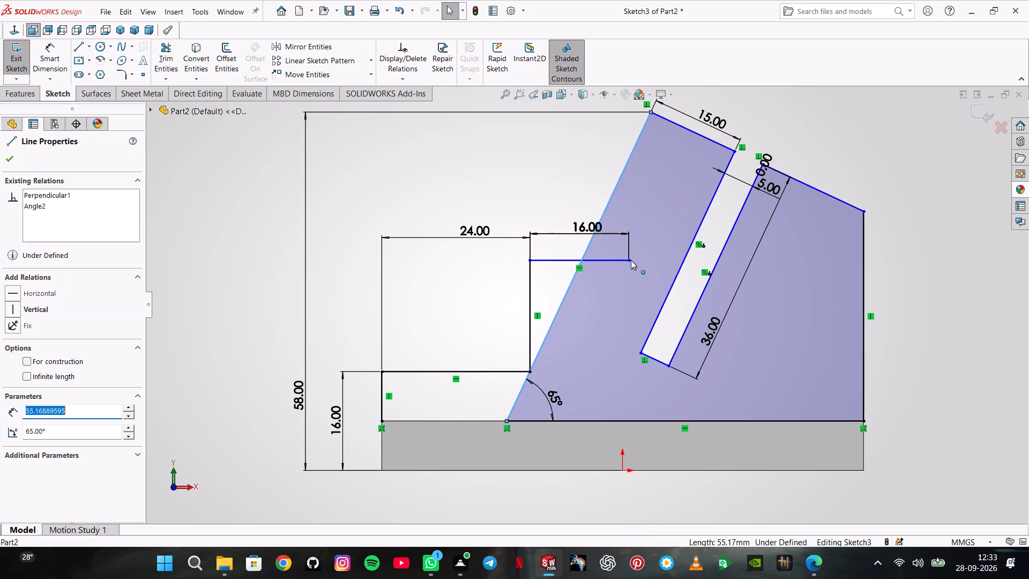
left_click(631, 260, "ctrl")
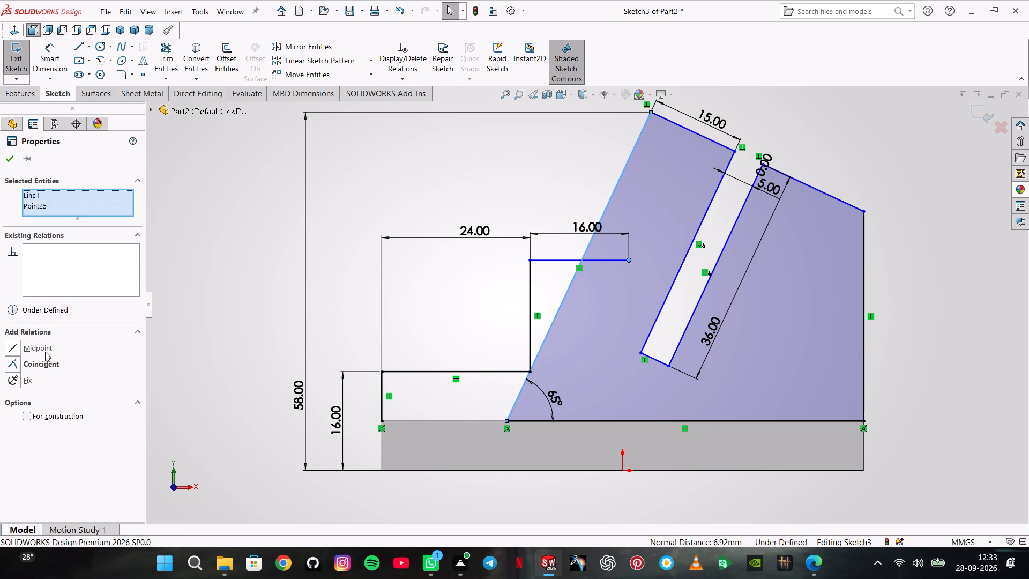
left_click(40, 365)
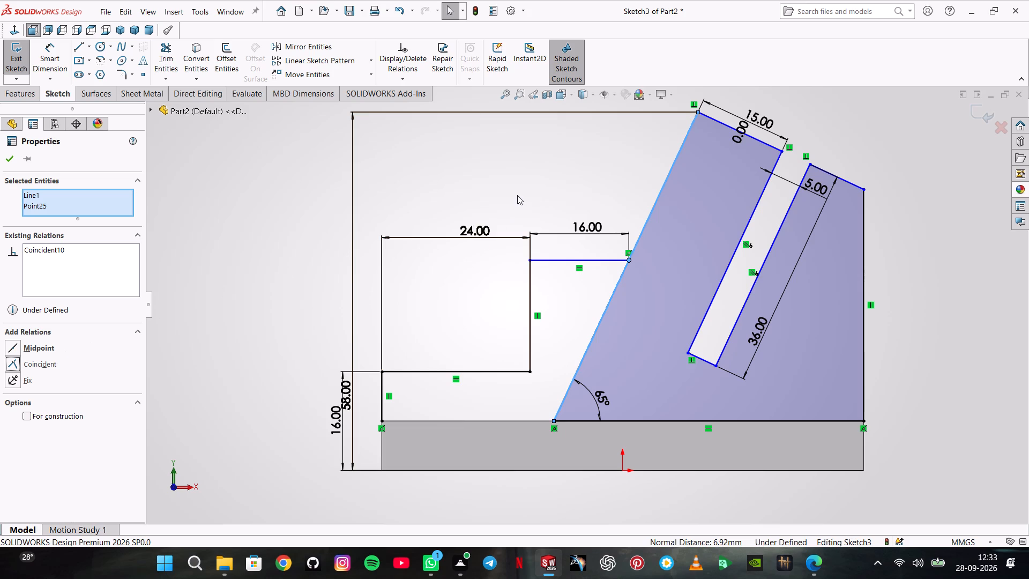
left_click(517, 195)
Dimension the perpendicular distance from the slanted edge to the upper end of the profile's vertical edge, accepting the current value.
left_click(53, 56)
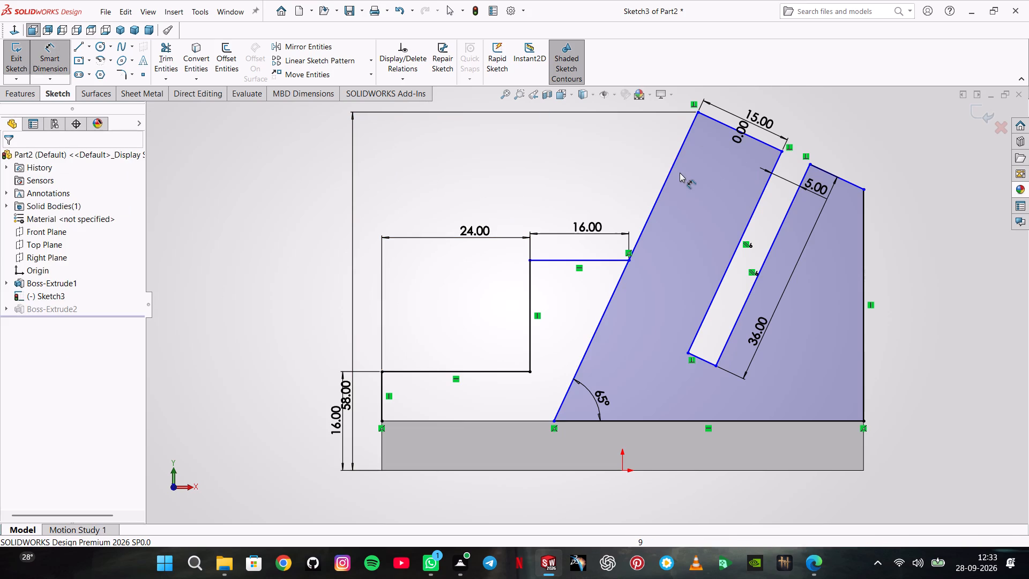
left_click(668, 173)
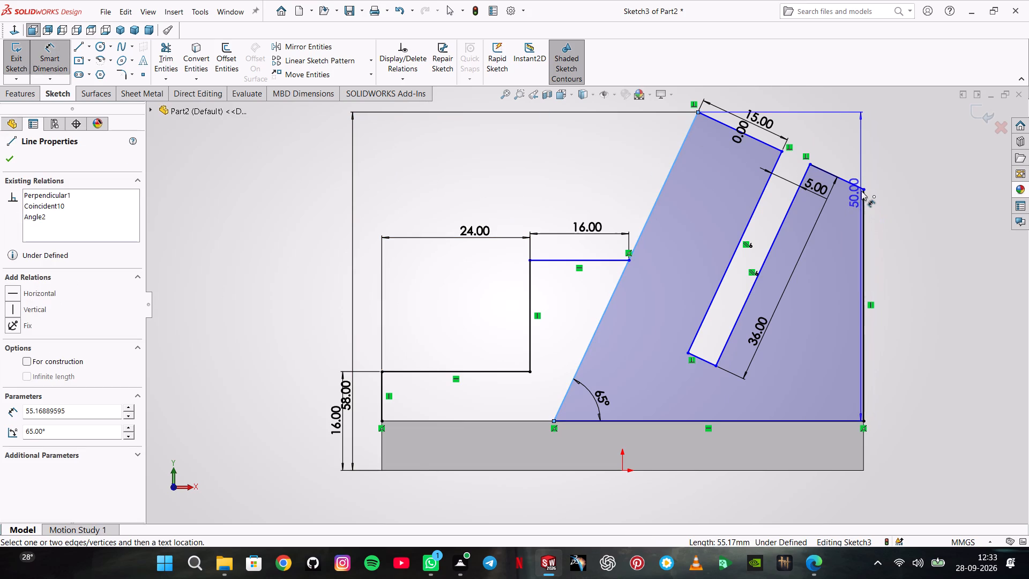
left_click(861, 189)
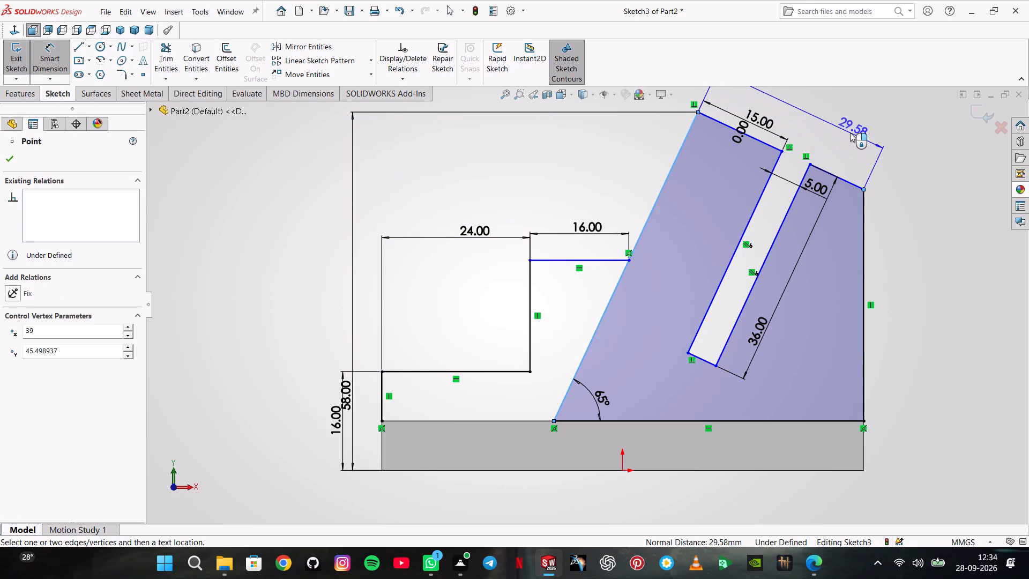
left_click(850, 132)
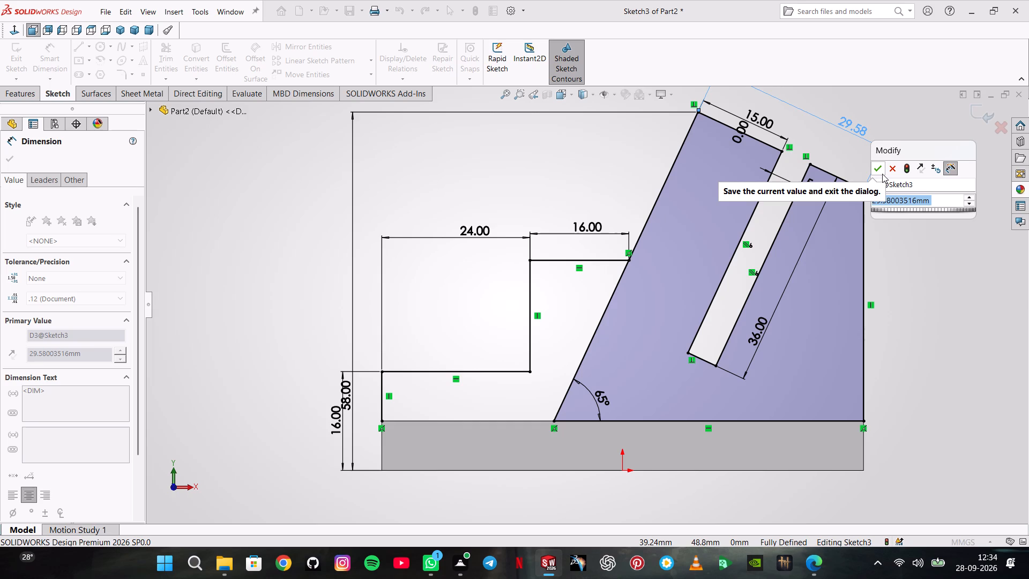
left_click(882, 174)
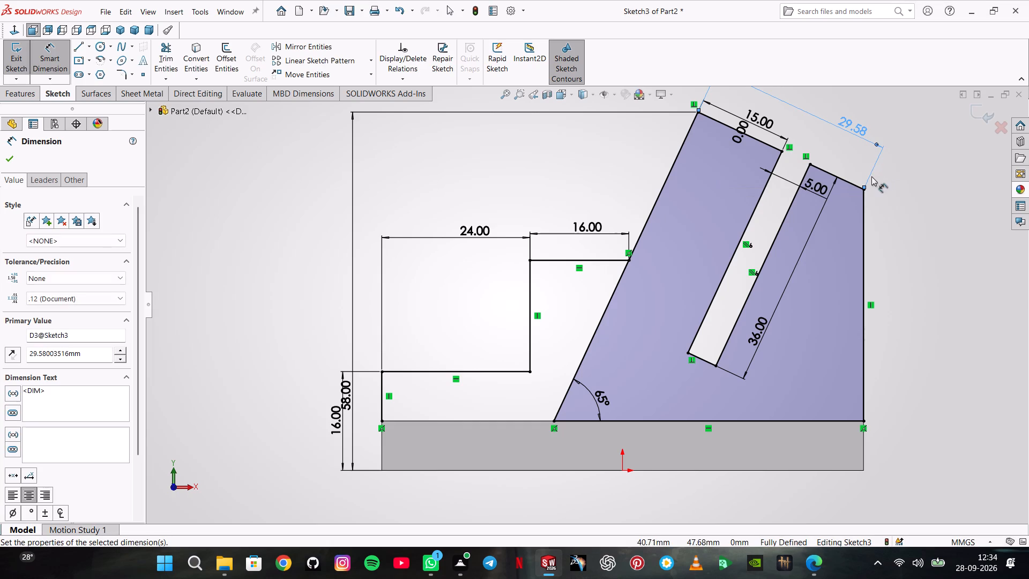
left_click(10, 155)
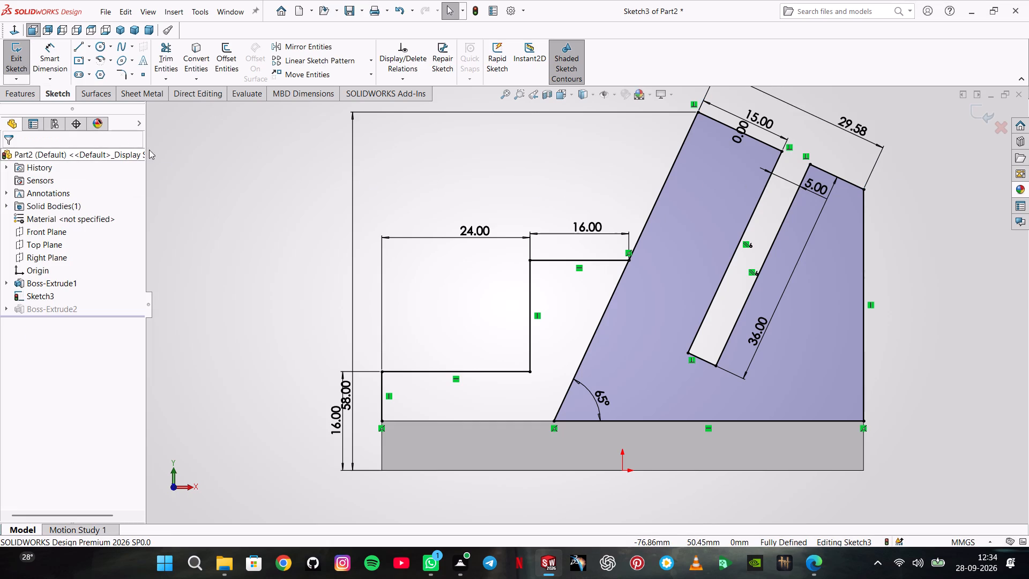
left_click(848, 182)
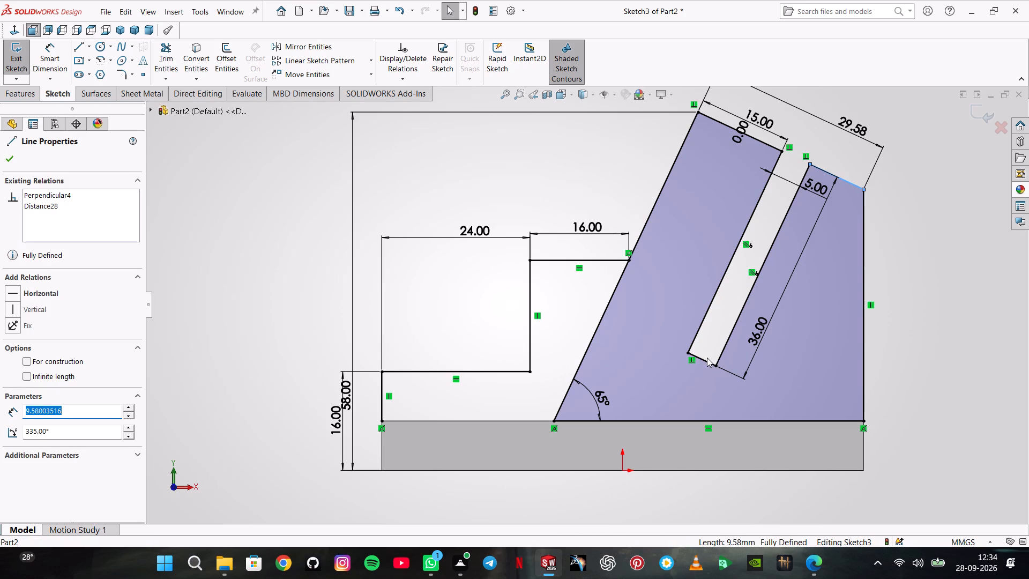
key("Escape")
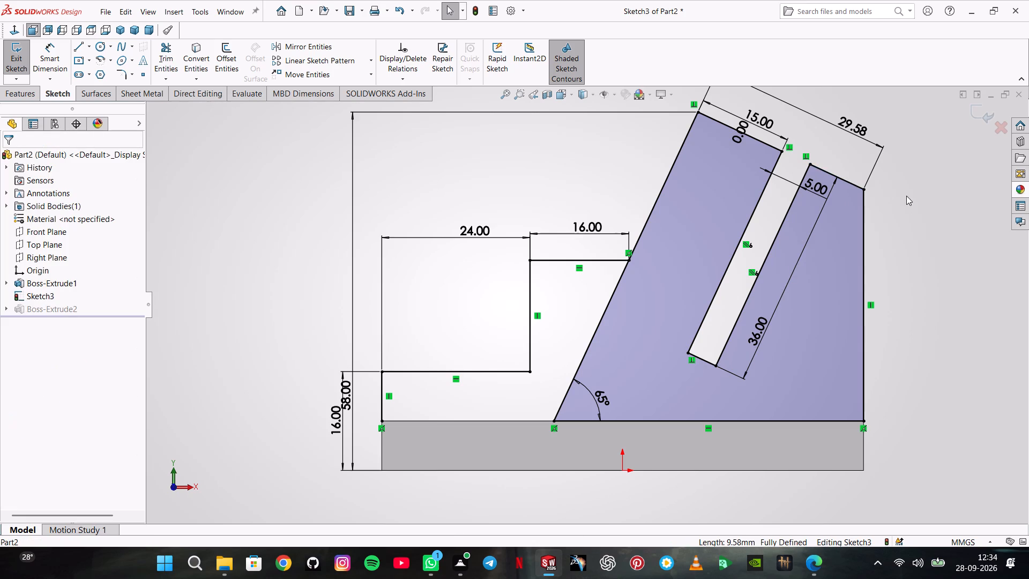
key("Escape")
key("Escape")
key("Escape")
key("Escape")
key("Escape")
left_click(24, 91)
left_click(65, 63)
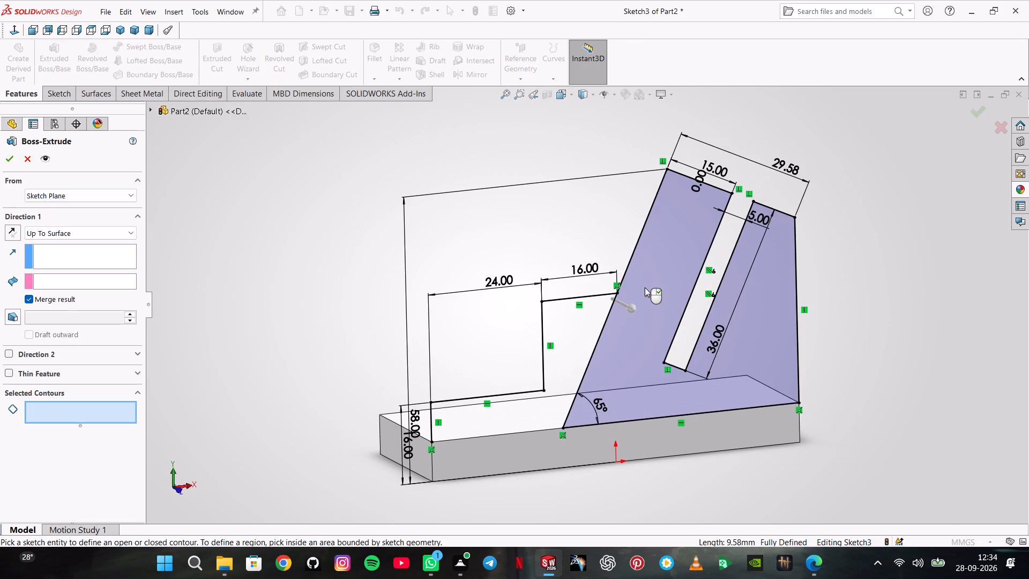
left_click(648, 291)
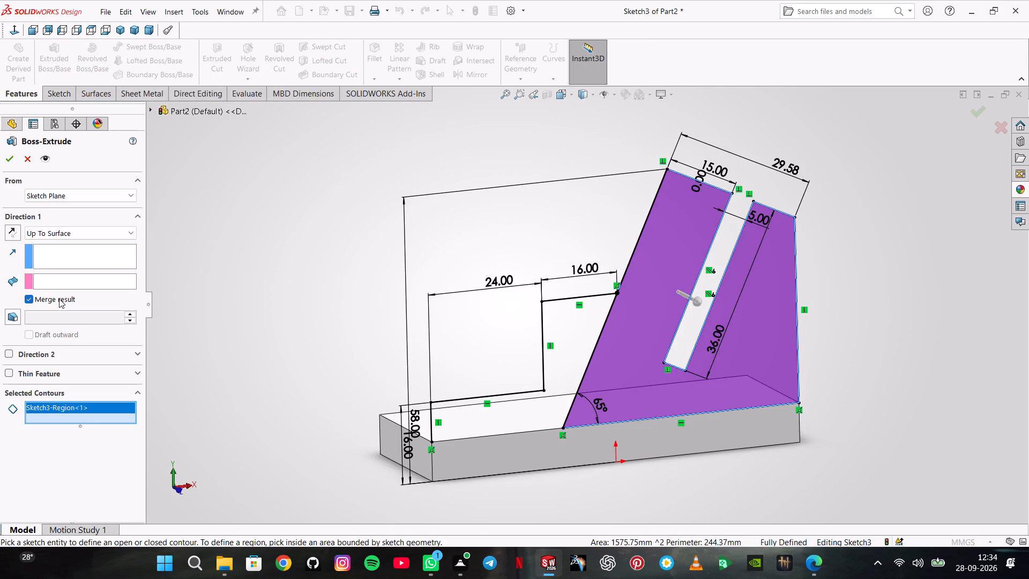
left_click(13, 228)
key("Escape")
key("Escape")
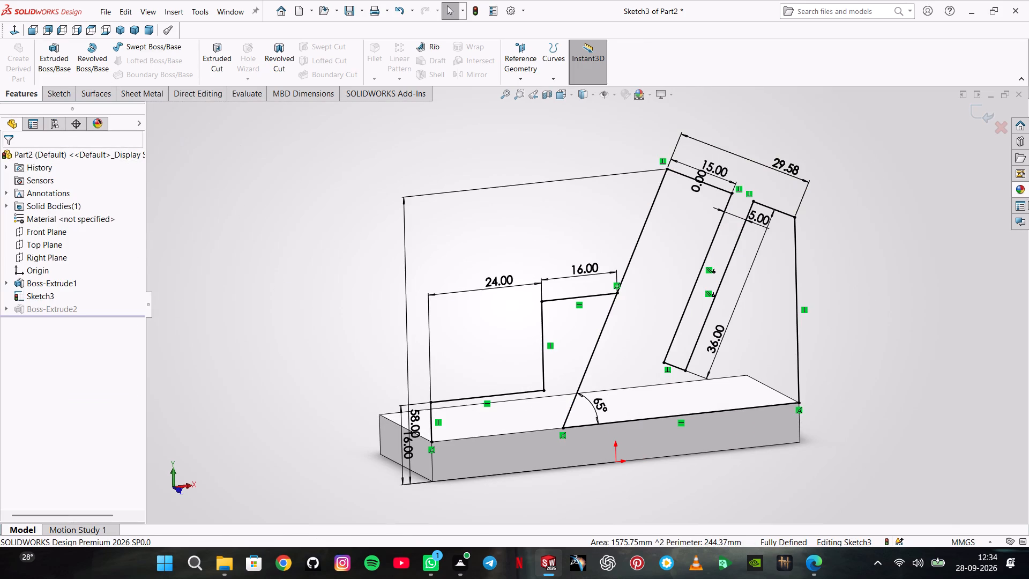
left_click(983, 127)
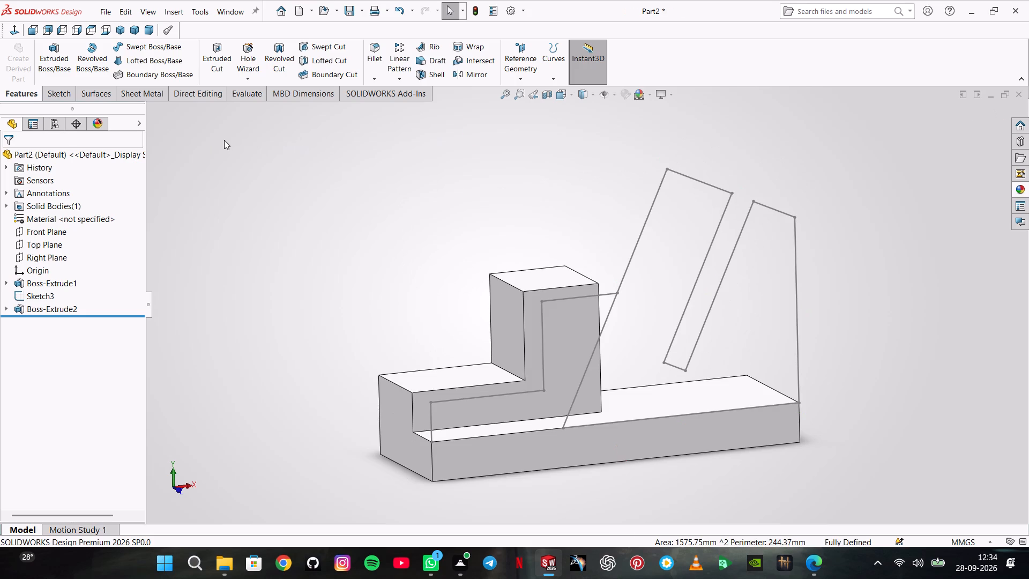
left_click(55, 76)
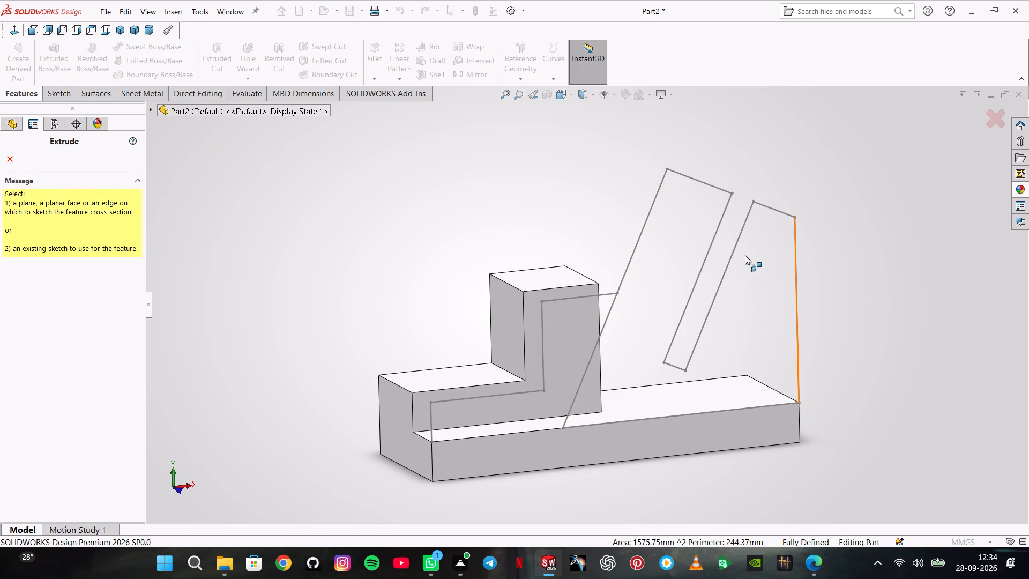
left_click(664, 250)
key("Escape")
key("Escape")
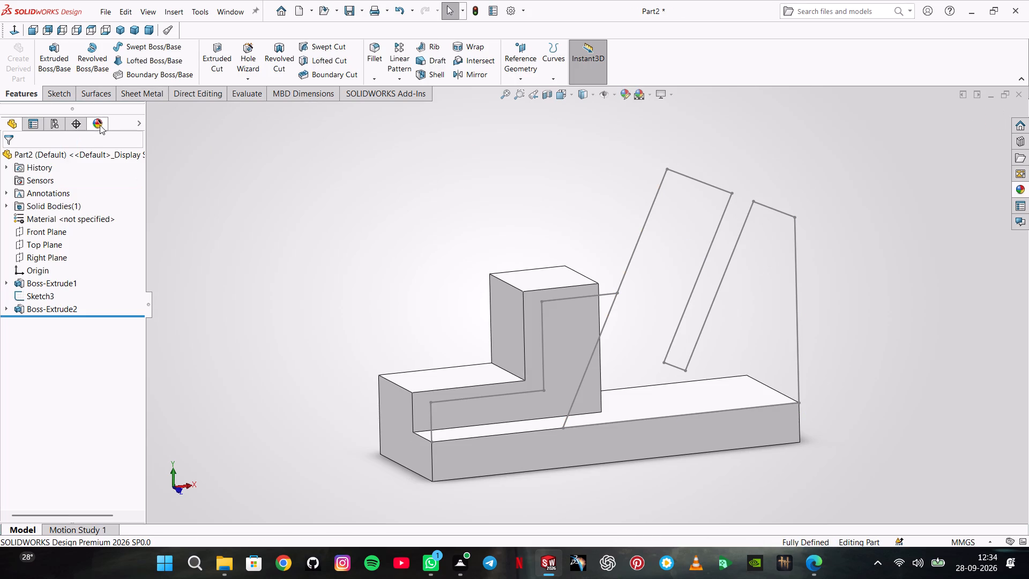
Reopen the slotted-profile sketch and delete the four lines of the stepped outline together with their associated dimensions.
left_click(40, 296)
left_click(48, 266)
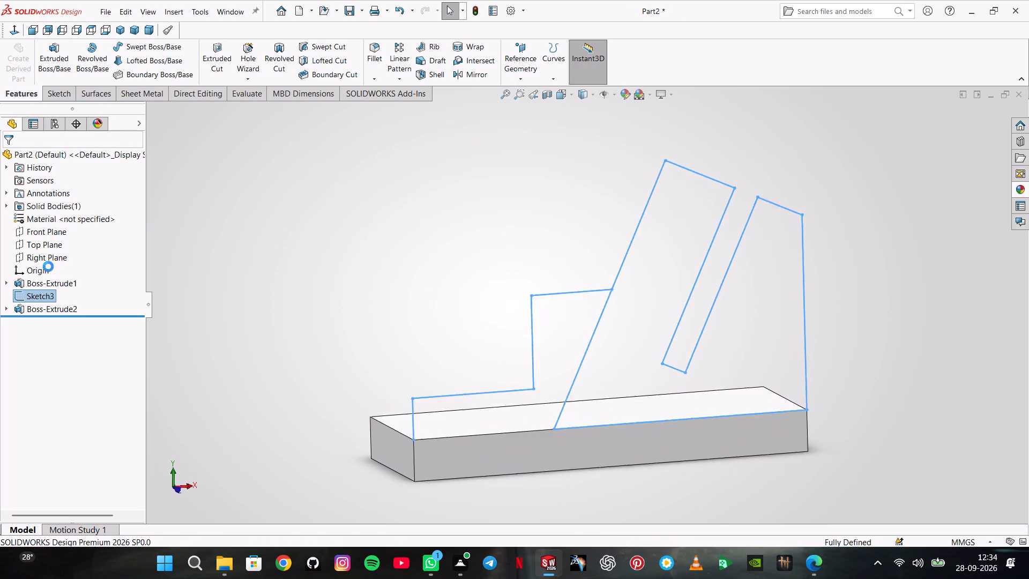
key("Escape")
left_click(538, 274)
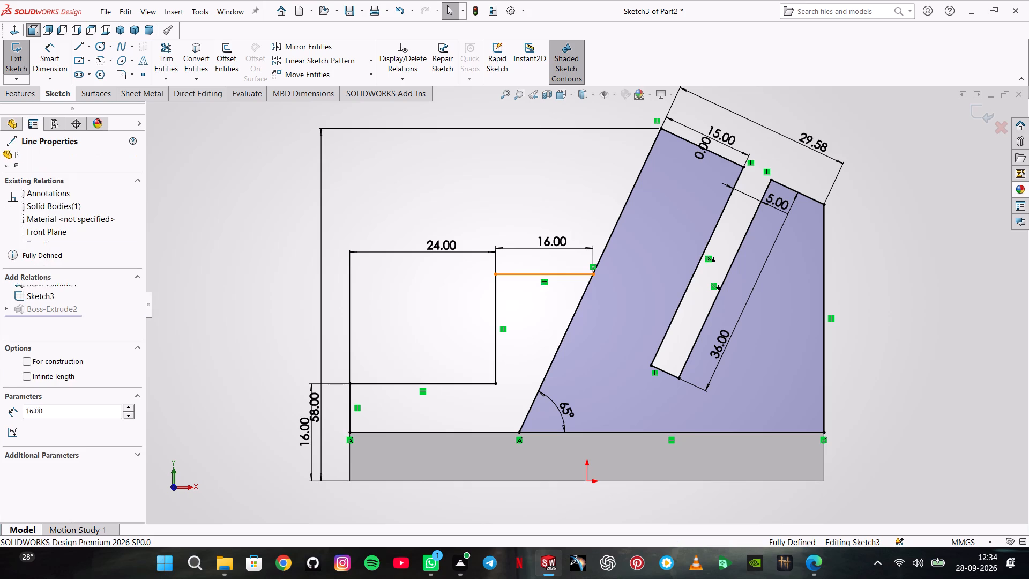
key("Delete")
left_click(430, 281)
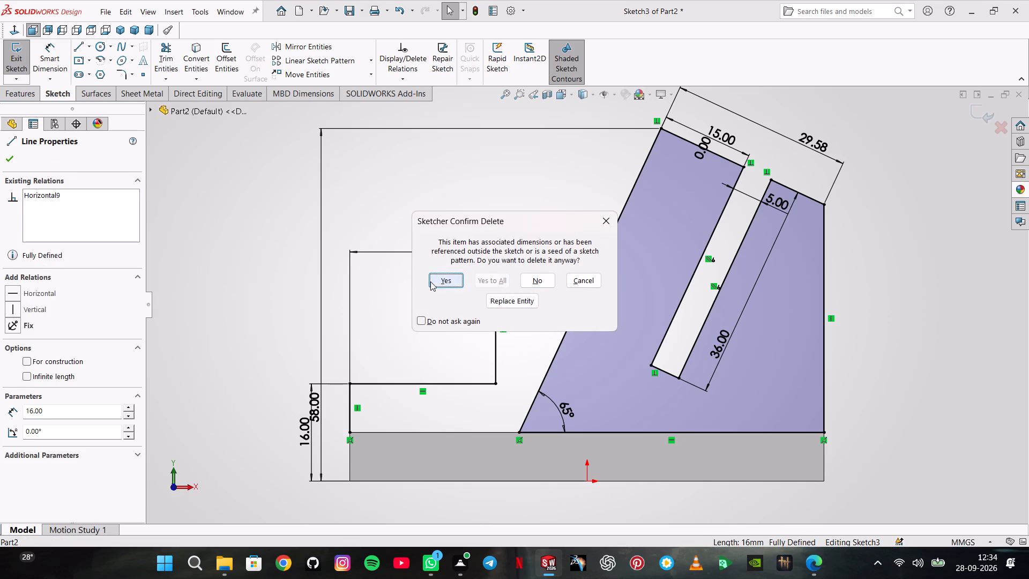
left_click(494, 309)
key("Delete")
left_click(446, 384)
key("Delete")
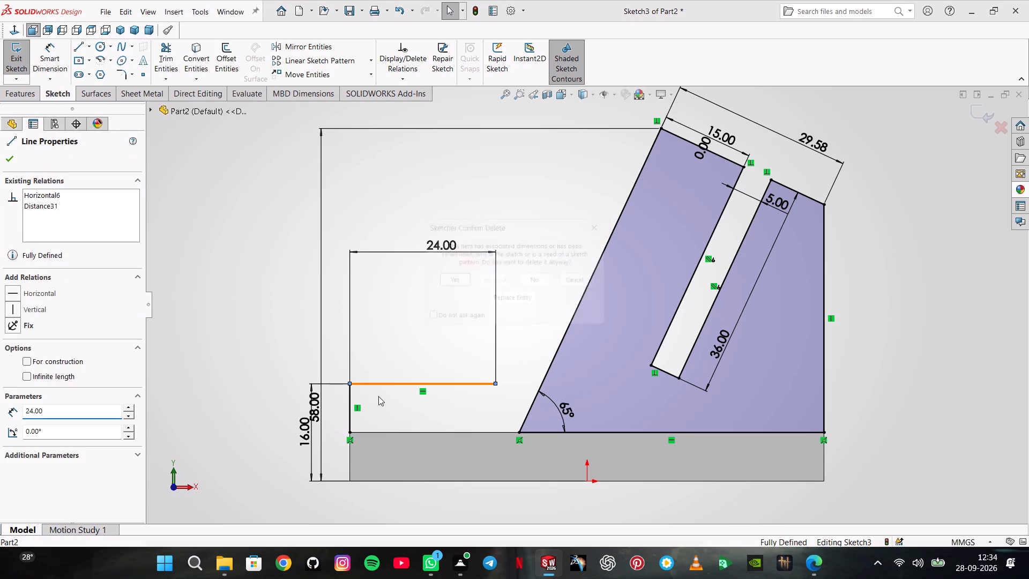
key("Delete")
key("Return")
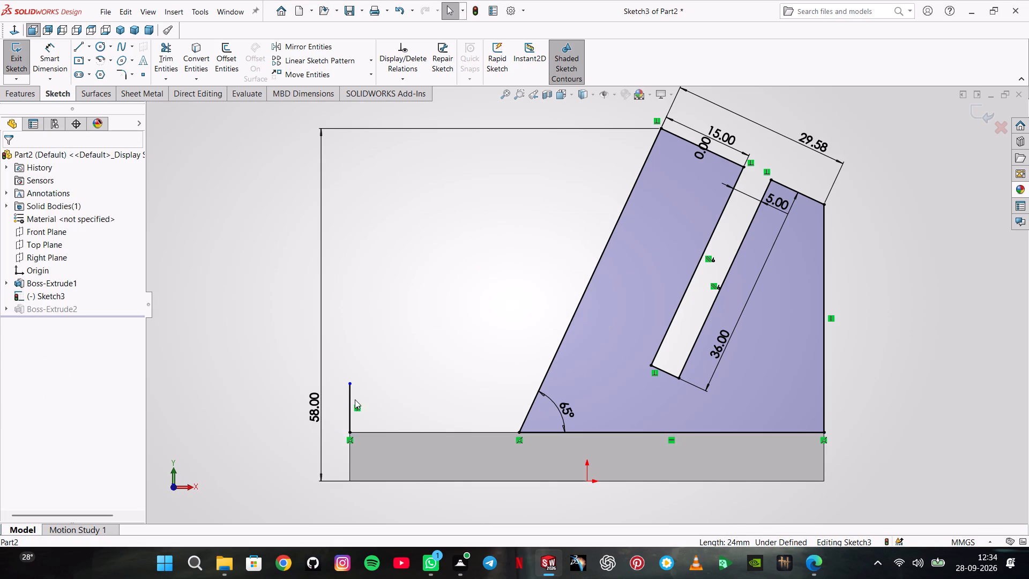
left_click(352, 398)
key("Delete")
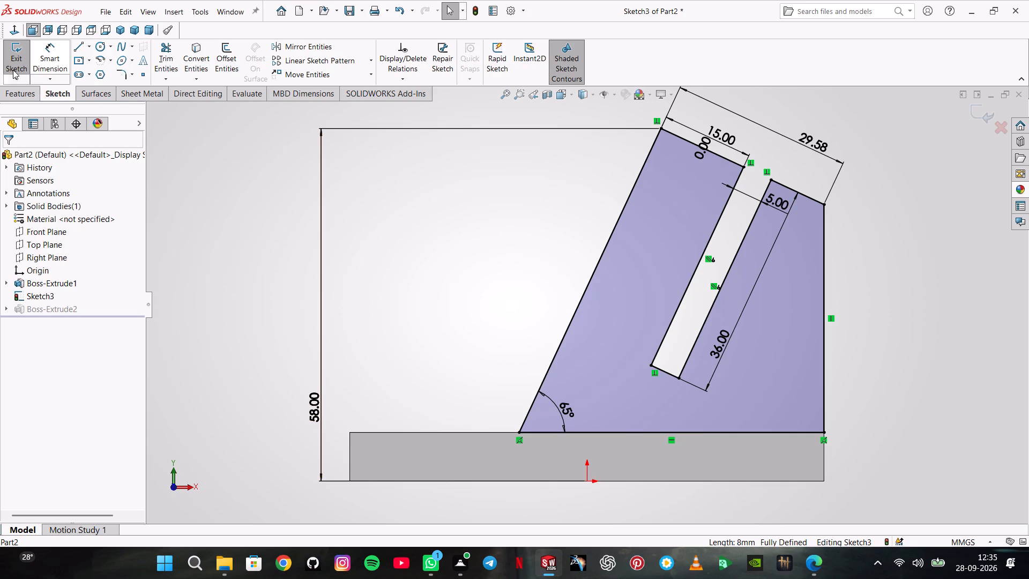
Extrude the slotted 65-degree profile in the reversed direction, Up To Surface at the base's opposite long side face, with the result merged.
left_click(9, 90)
left_click(53, 68)
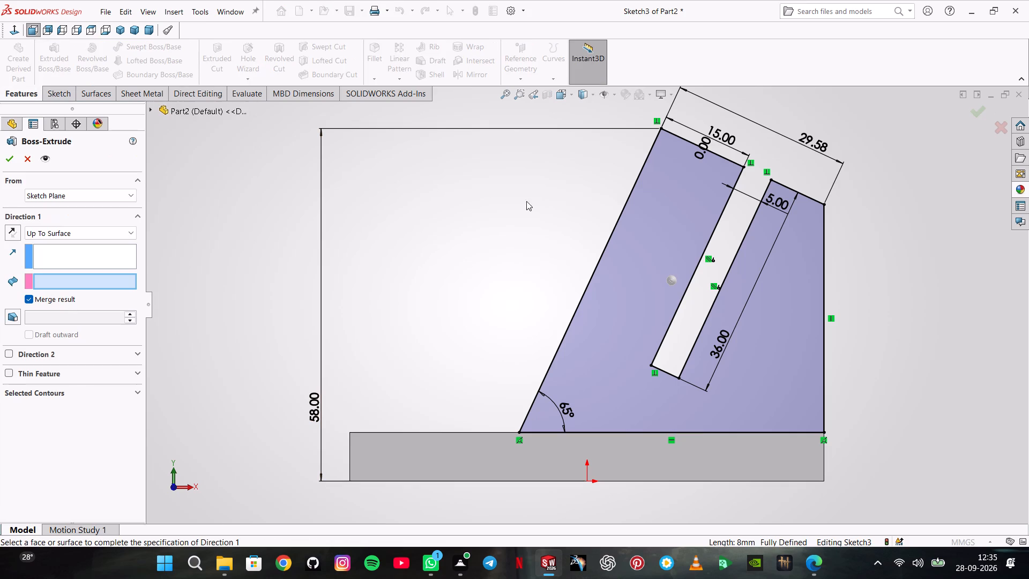
left_click(659, 310)
middle_click_drag(480, 261, 490, 278)
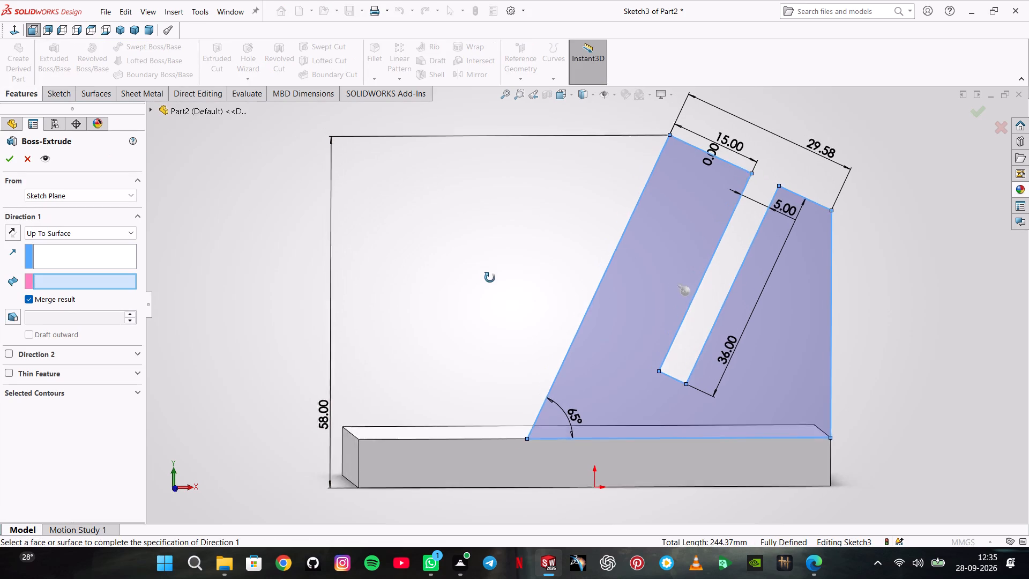
middle_click_drag(490, 278, 520, 303)
left_click(44, 229)
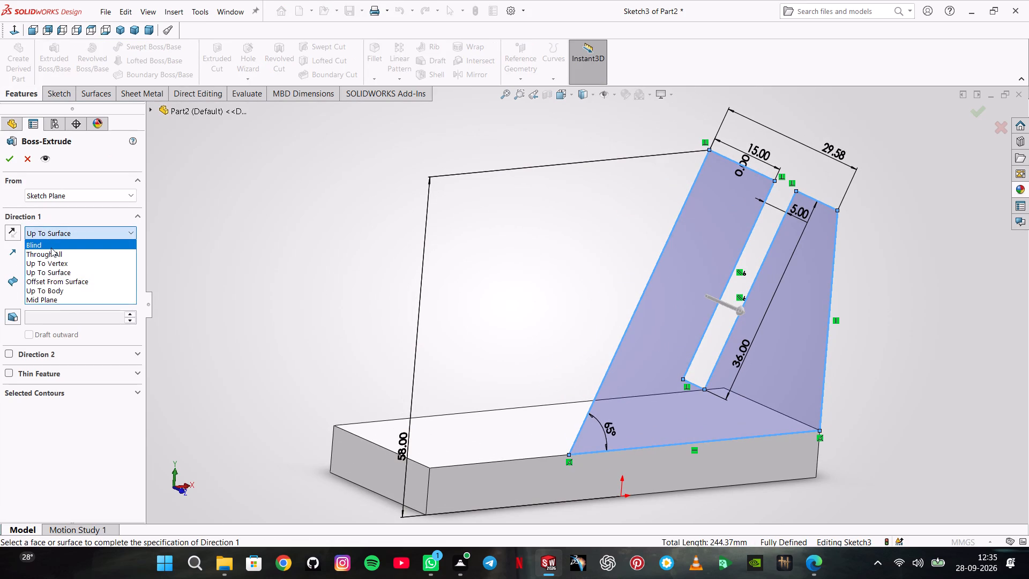
left_click(51, 248)
left_click(10, 231)
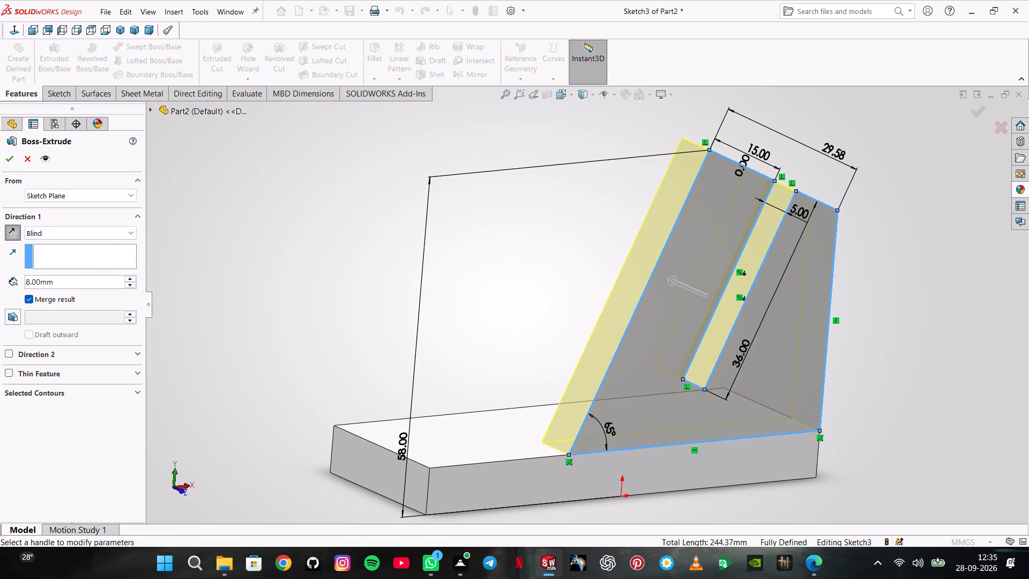
left_click(86, 234)
left_click(69, 276)
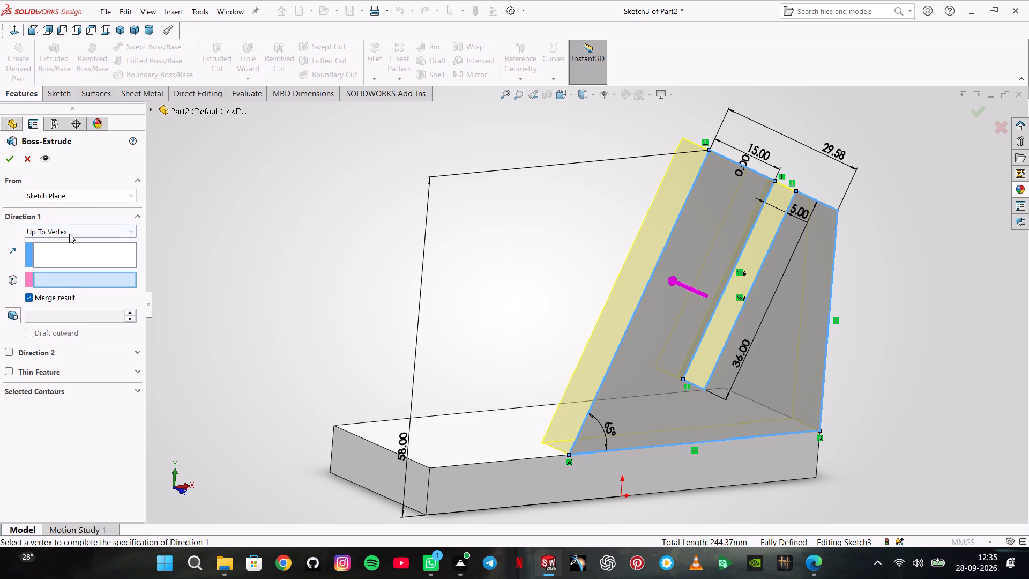
left_click(73, 222)
left_click(69, 228)
left_click(56, 276)
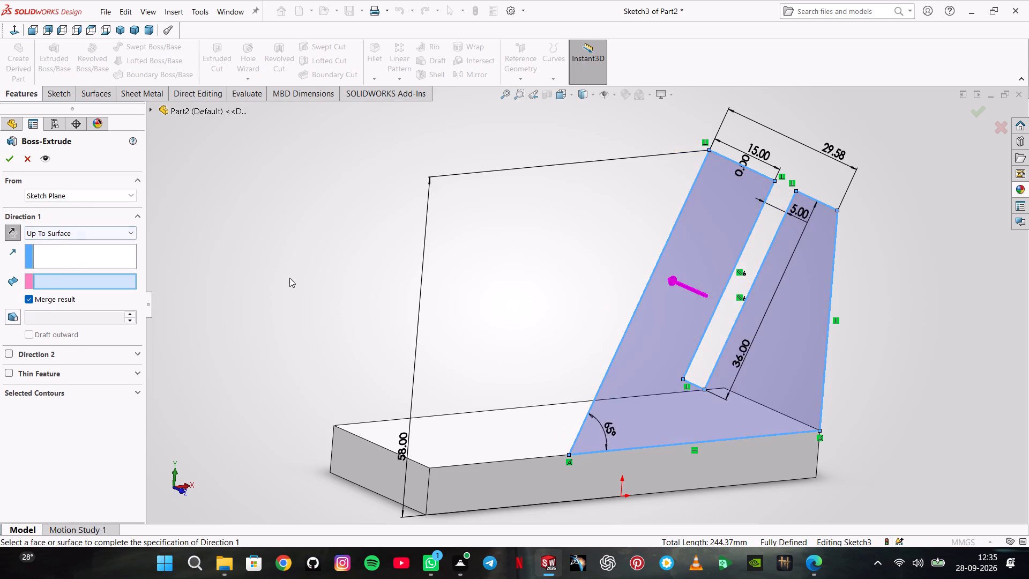
middle_click_drag(296, 279, 402, 343)
left_click(380, 334)
middle_click_drag(406, 302, 401, 301)
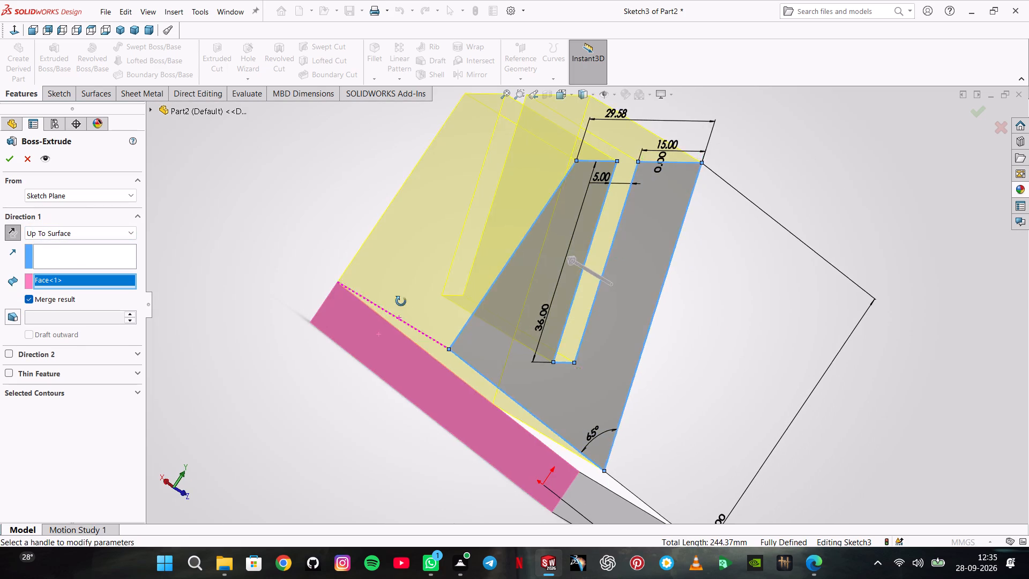
middle_click_drag(401, 301, 336, 279)
scroll(336, 279, "up", 3)
middle_click_drag(347, 278, 312, 256)
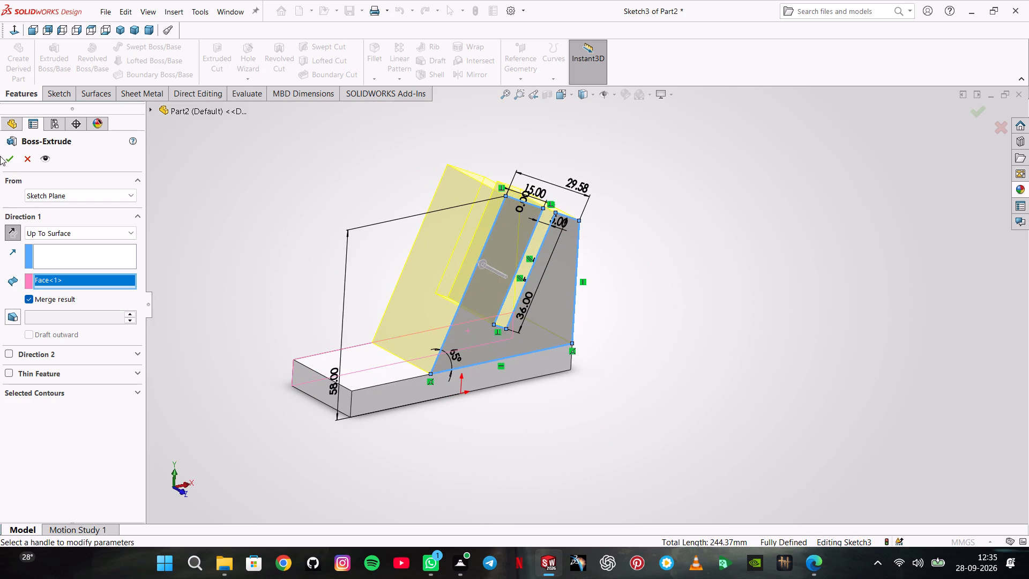
left_click(9, 151)
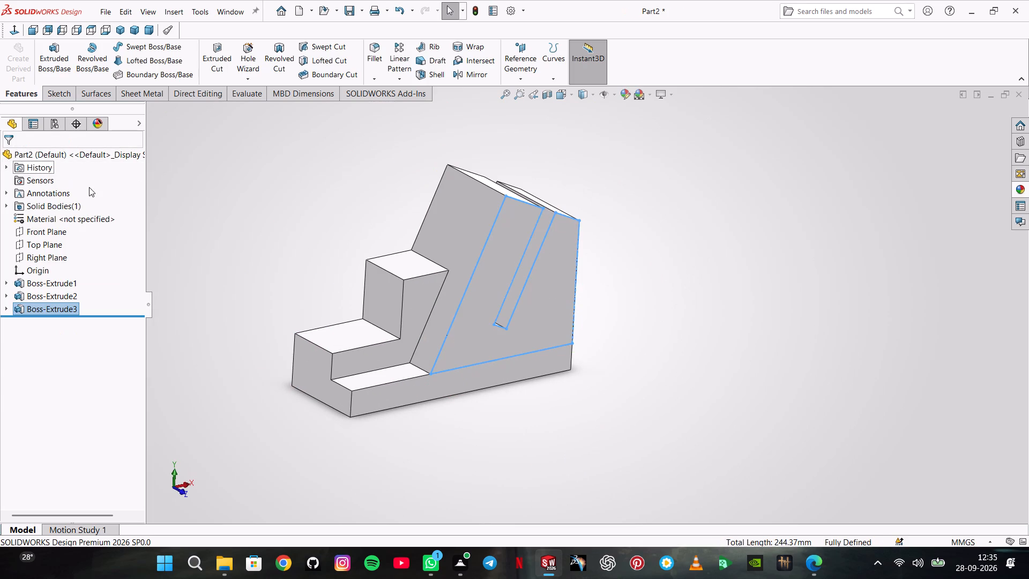
Cycle through the applied scenes to change the lighting on the finished part.
middle_click_drag(245, 225, 252, 242)
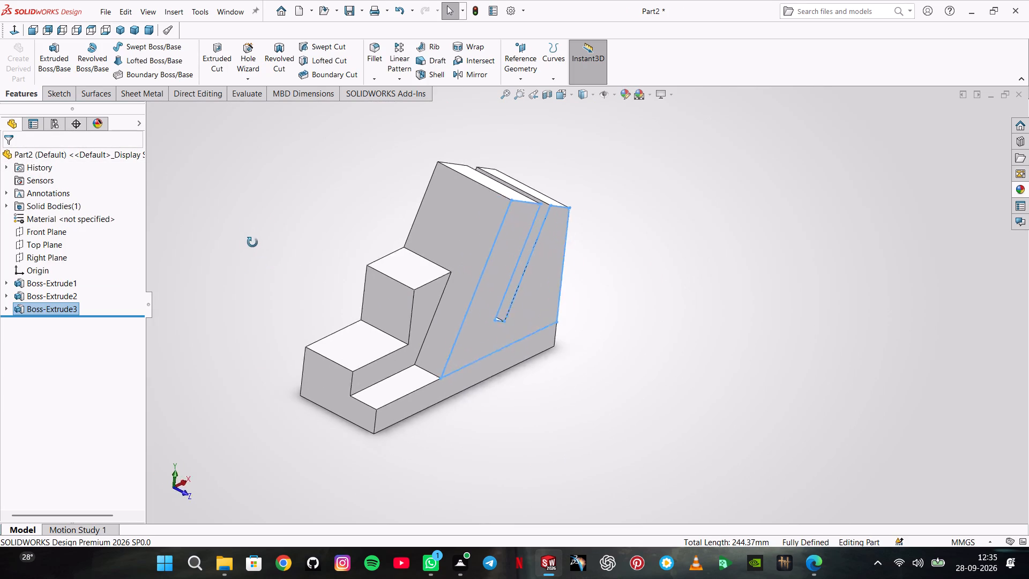
middle_click_drag(252, 242, 238, 200)
left_click(351, 192)
scroll(366, 221, "up", 1)
middle_click(357, 213)
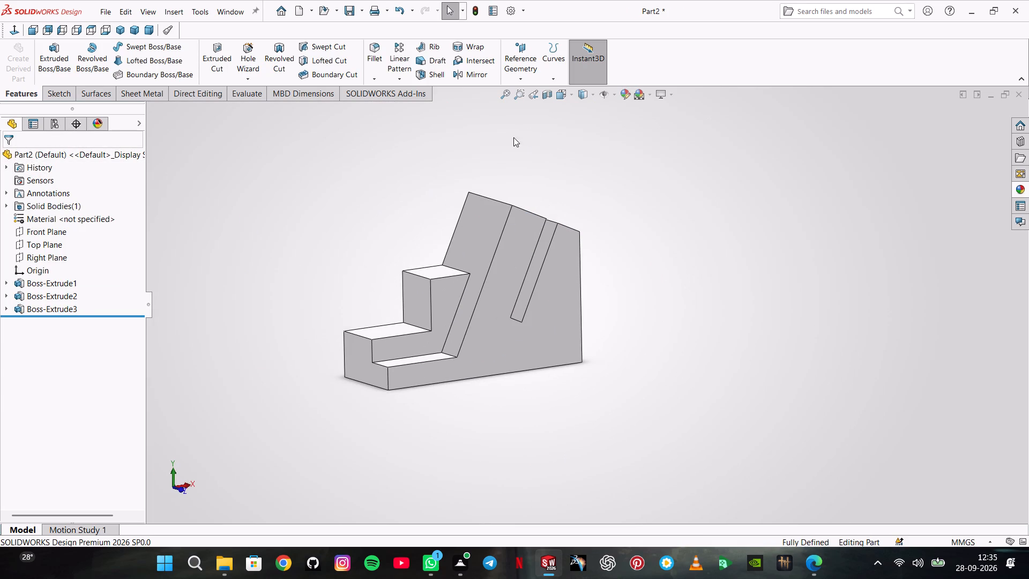
left_click(639, 87)
left_click(639, 90)
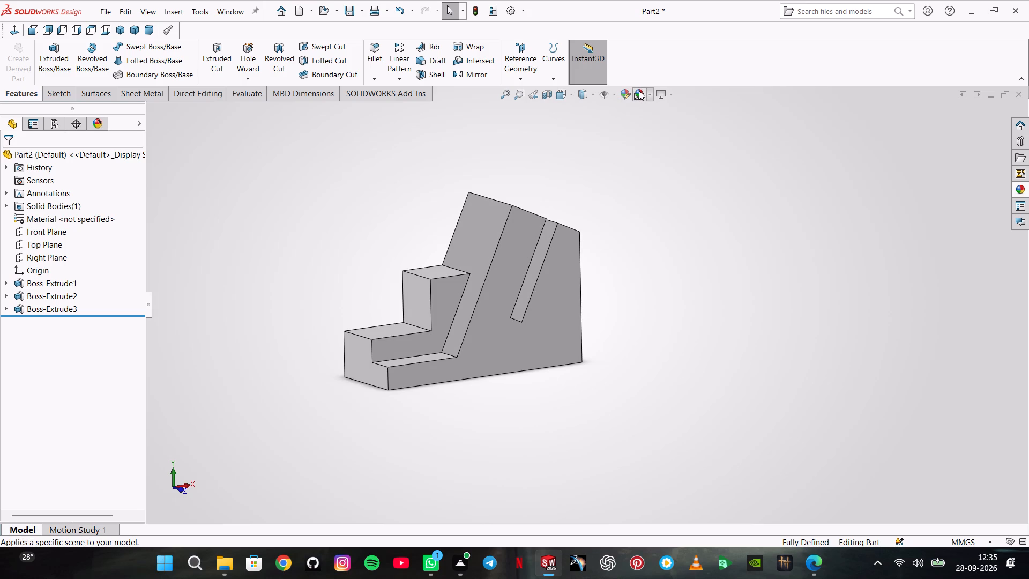
left_click(639, 91)
left_click(638, 91)
left_click(640, 95)
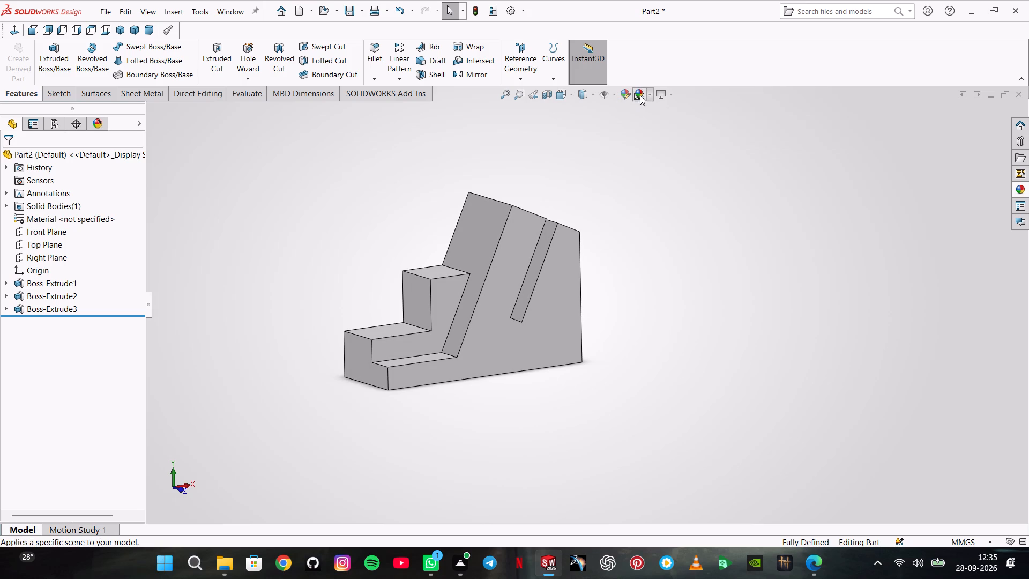
Set the whole part's appearance colour to medium grey from the standard swatches.
left_click(623, 96)
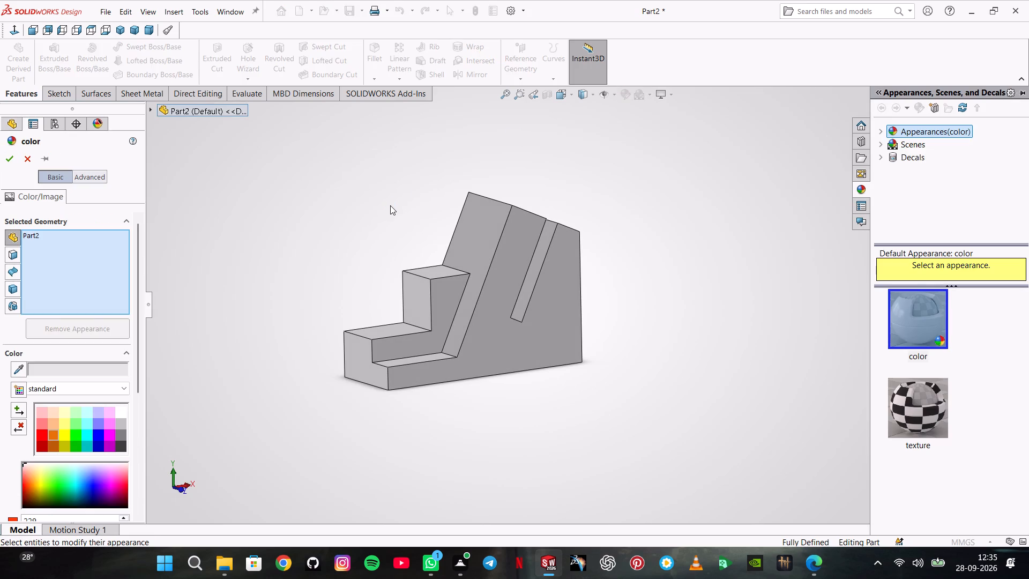
left_click(123, 443)
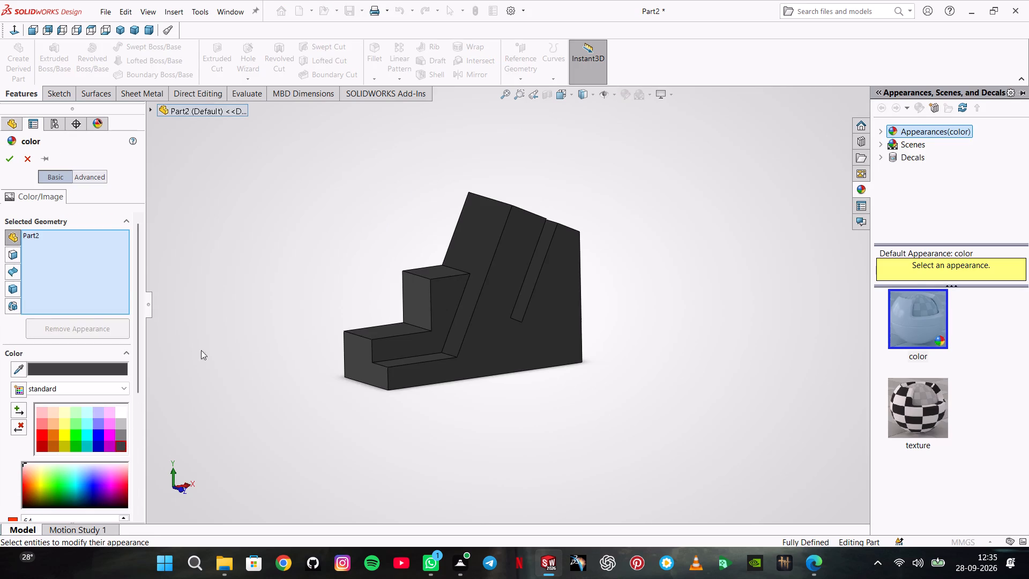
left_click(123, 430)
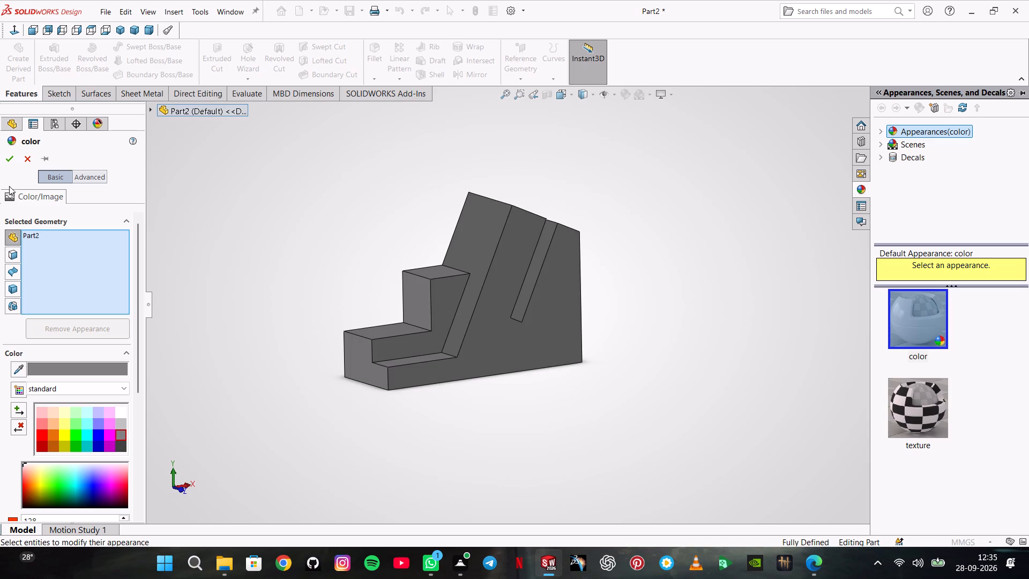
left_click(11, 161)
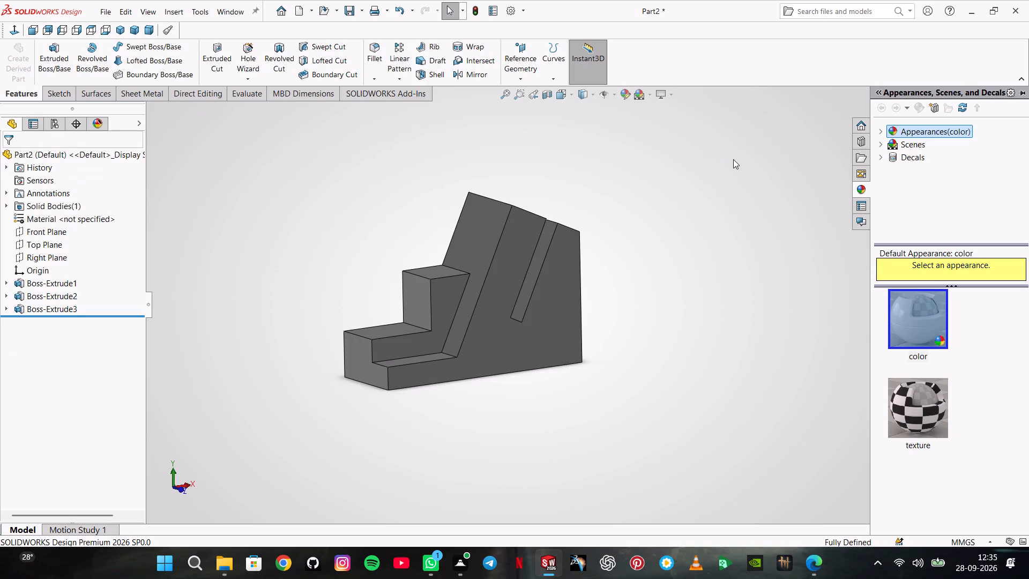
left_click(733, 160)
Save the part in trimetric orientation as Part2.SLDPRT in the Practice Problems 1 SLDPRT folder.
left_click(113, 30)
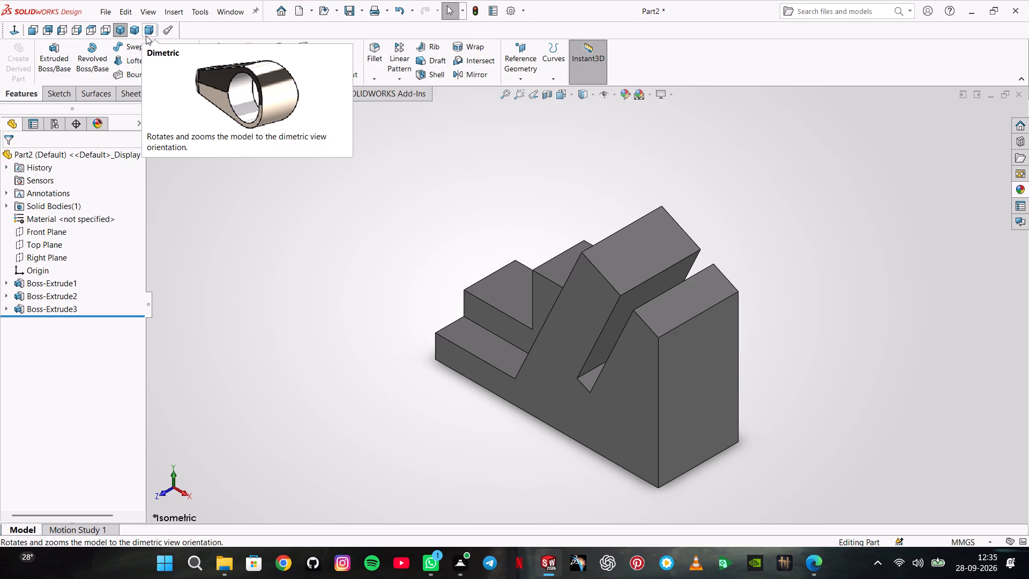
left_click(139, 34)
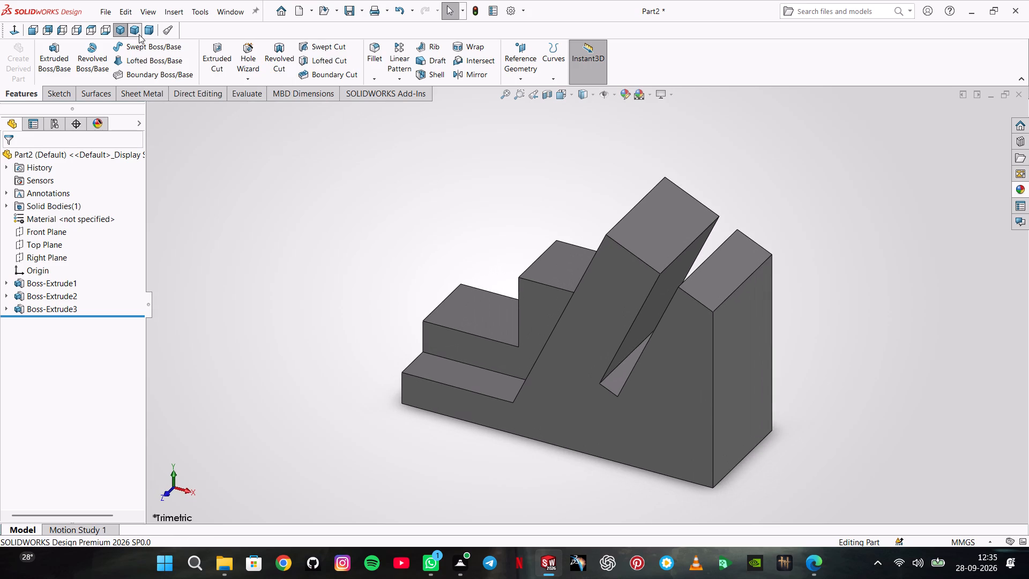
left_click(109, 5)
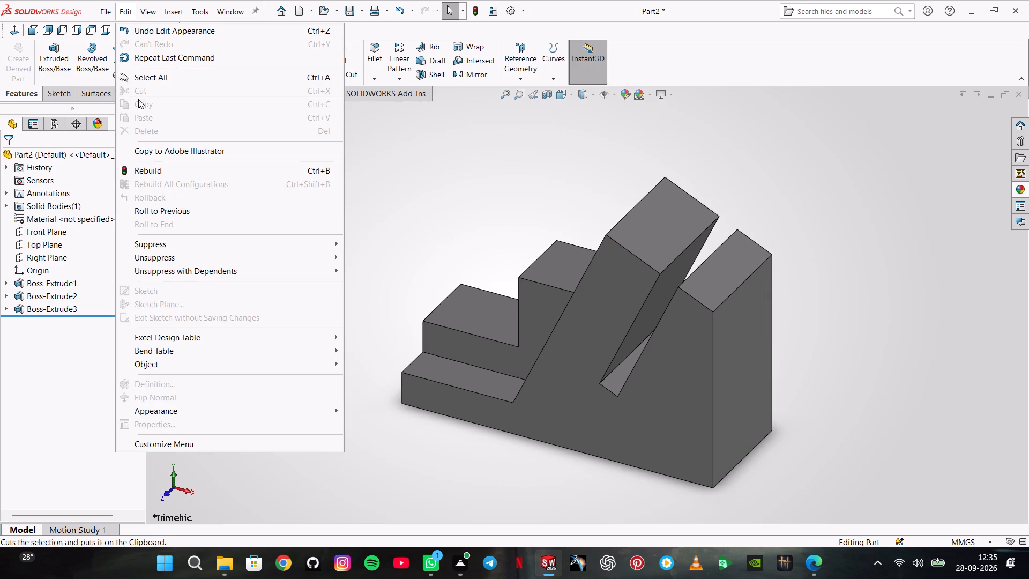
left_click(103, 141)
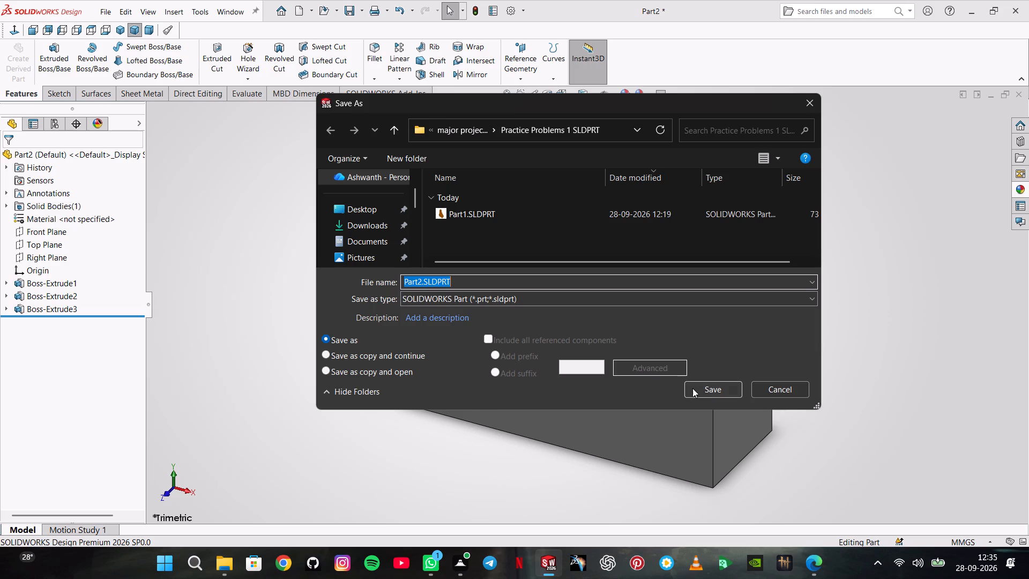
left_click(704, 391)
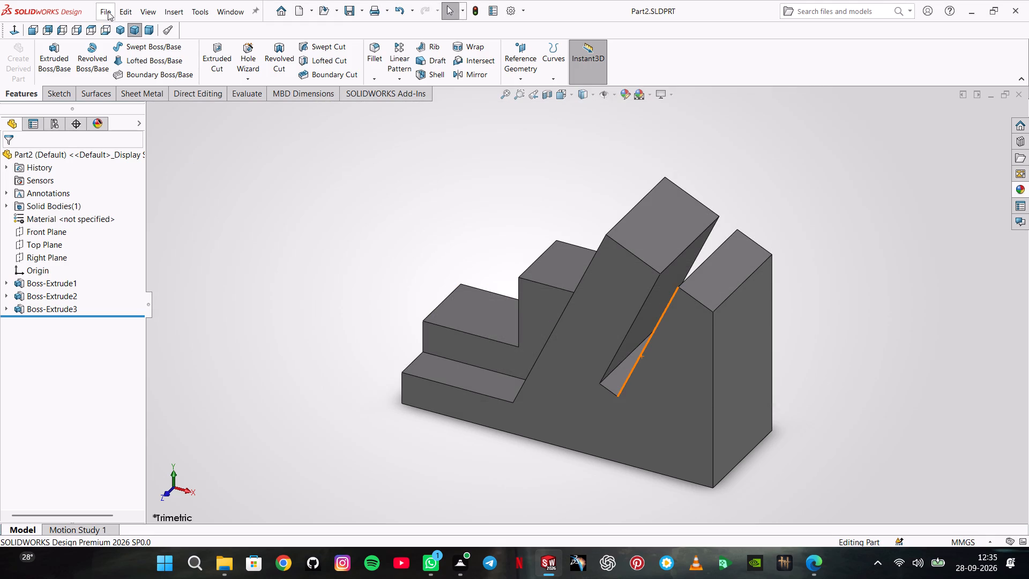
Export the part as Part2.pdf in Adobe Portable Document Format to the same folder.
left_click(108, 11)
left_click(152, 152)
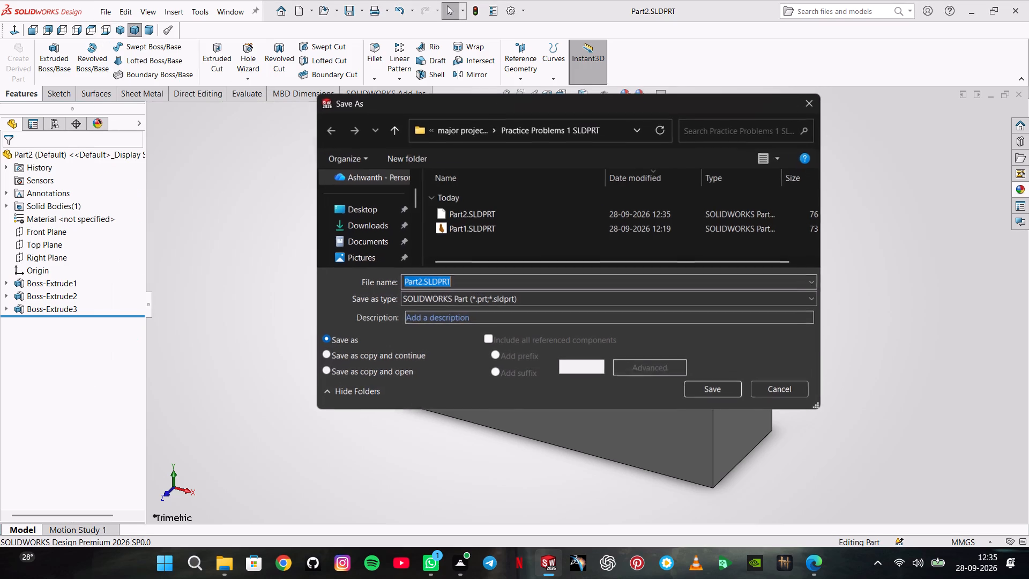
left_click(438, 303)
left_click(476, 106)
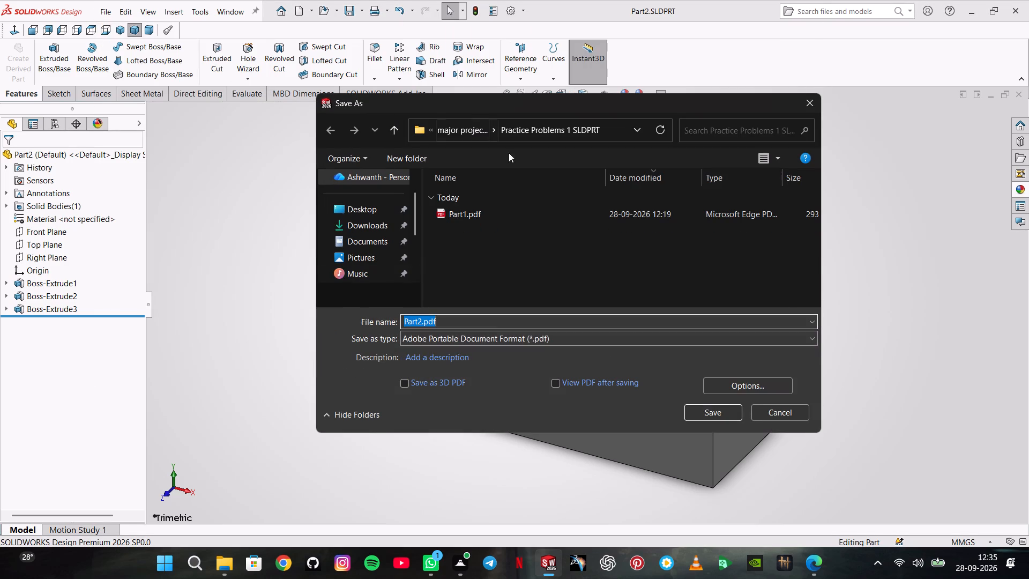
left_click(696, 406)
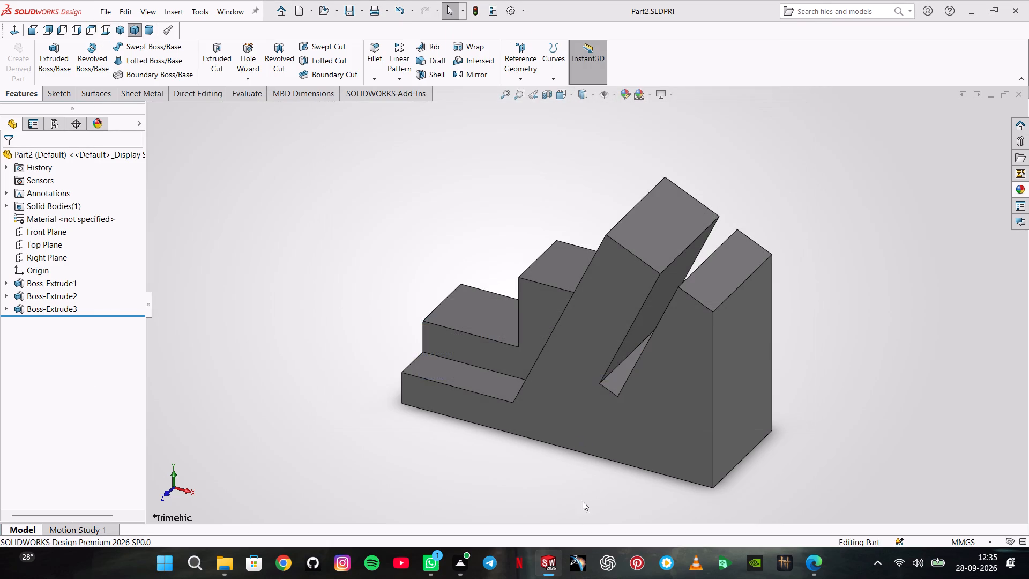